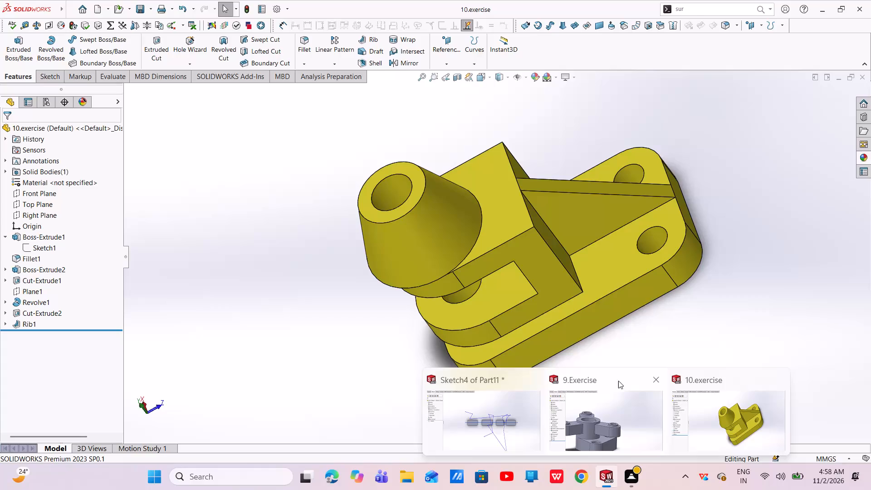
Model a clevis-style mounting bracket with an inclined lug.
Create a new part document.
left_click(653, 374)
left_click(779, 378)
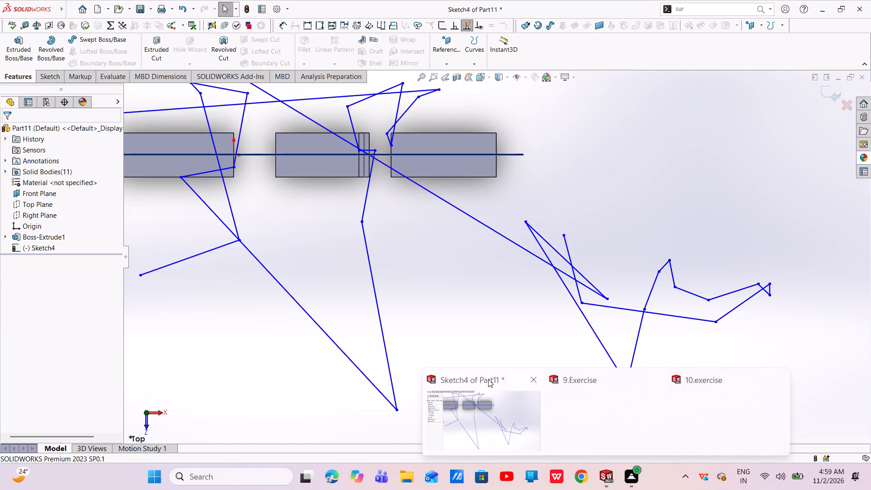
left_click(93, 10)
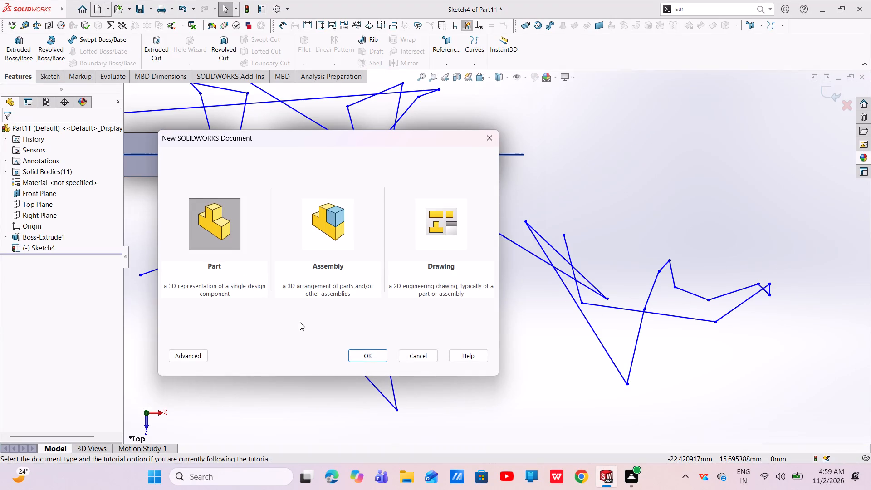
left_click(371, 354)
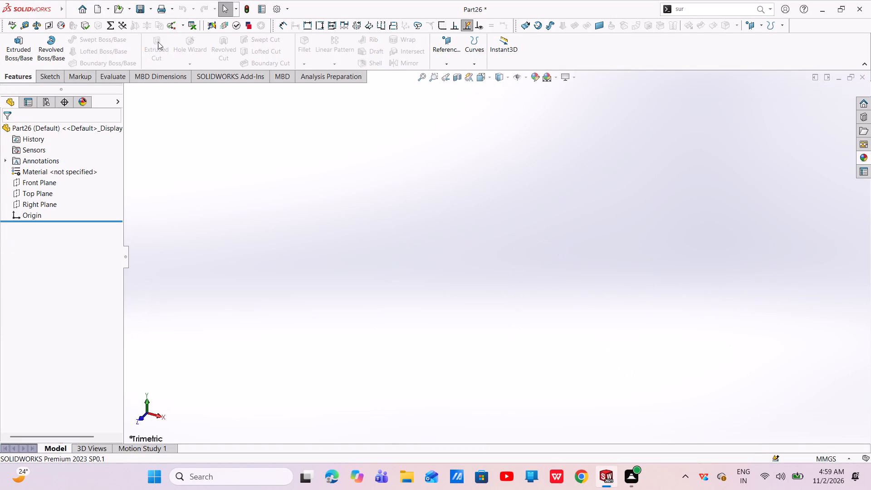
Save the new part under the file name 11.exercise.
left_click(136, 6)
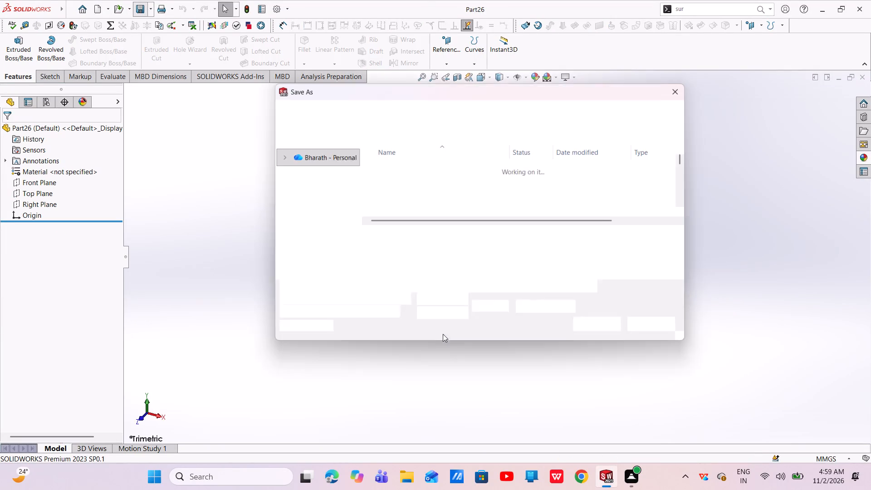
key("BackSpace")
type("11.")
key("e")
type("xecr")
key("i")
key("s")
key("e")
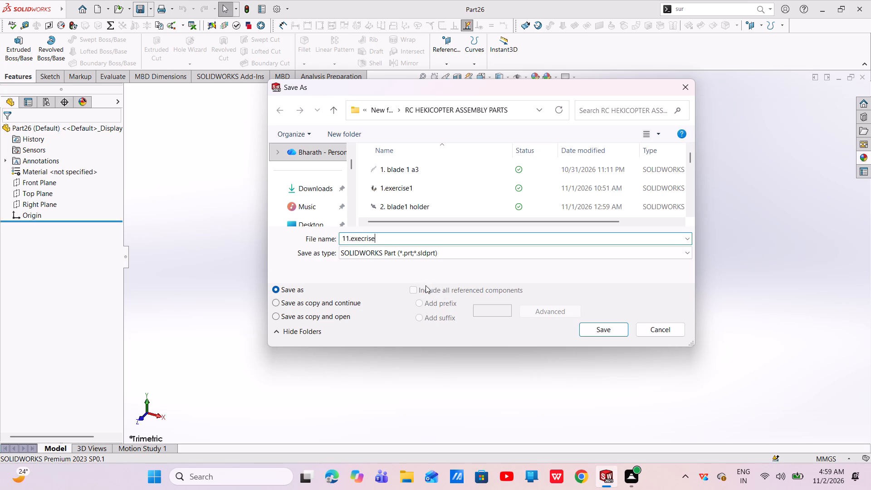
key("BackSpace")
key("BackSpace")
key("BackSpace")
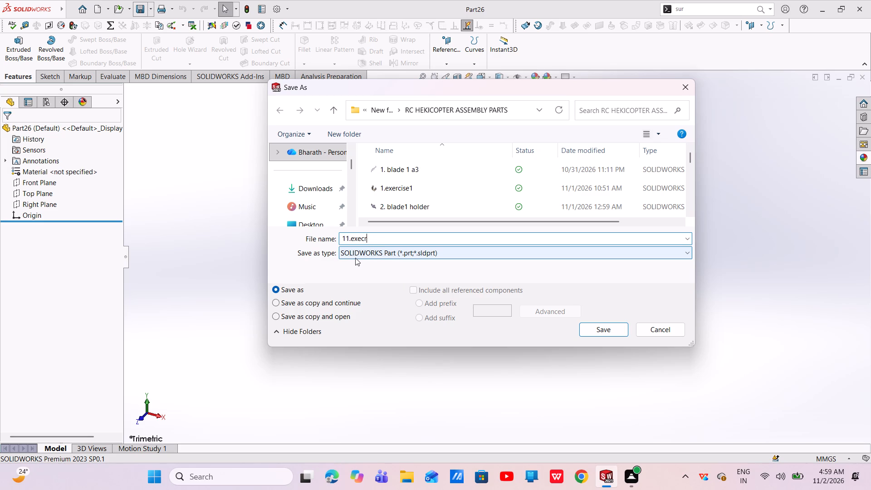
key("BackSpace")
key("BackSpace")
key("e")
key("c")
key("BackSpace")
key("BackSpace")
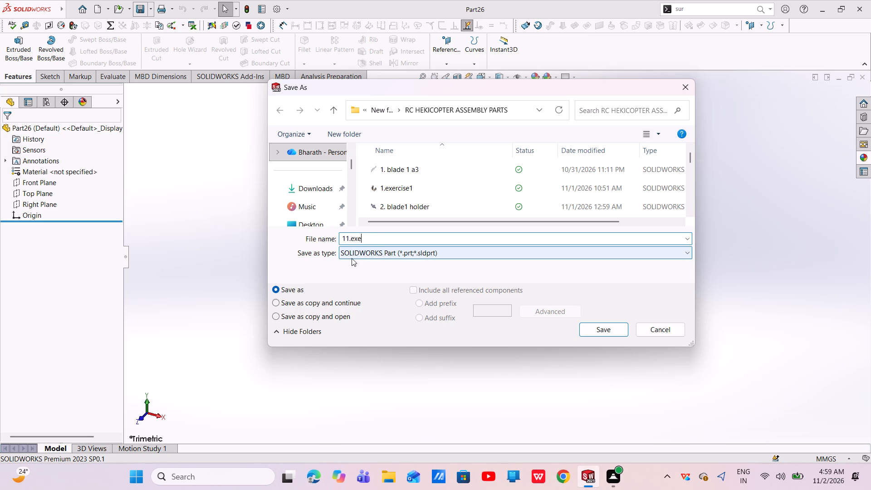
type("rcise")
left_click(604, 332)
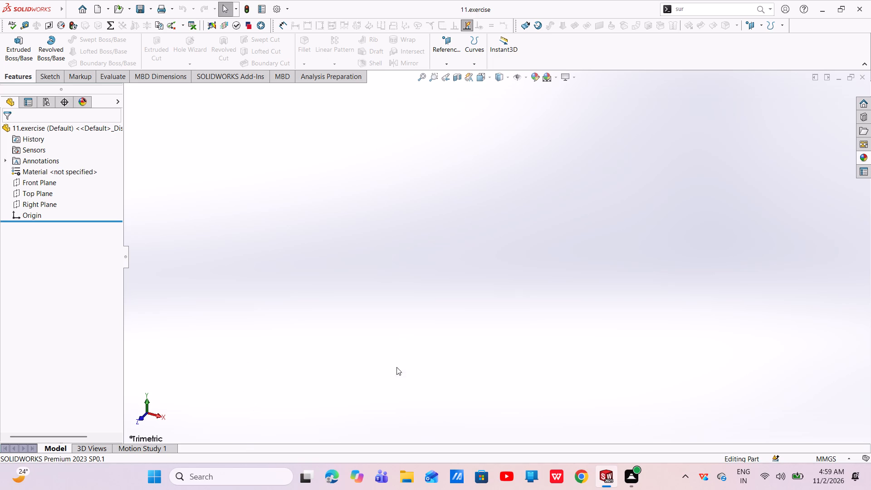
Apply the Plain White scene to the part's background.
left_click(555, 78)
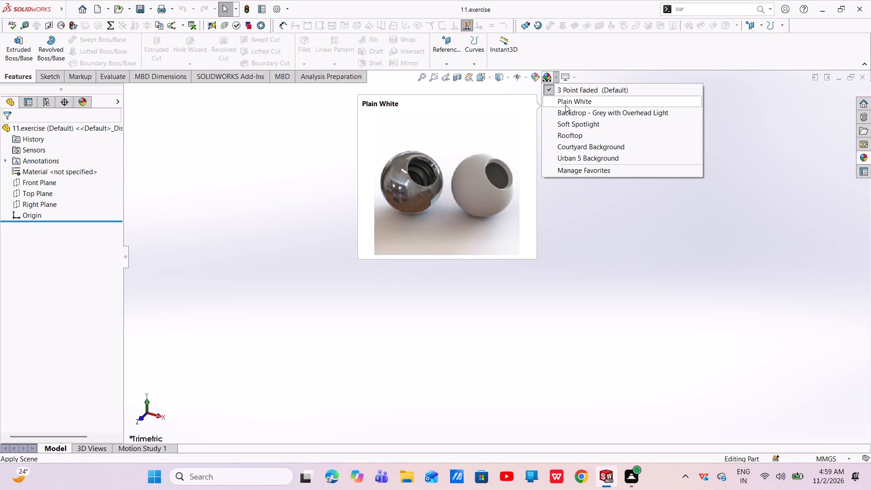
left_click(565, 100)
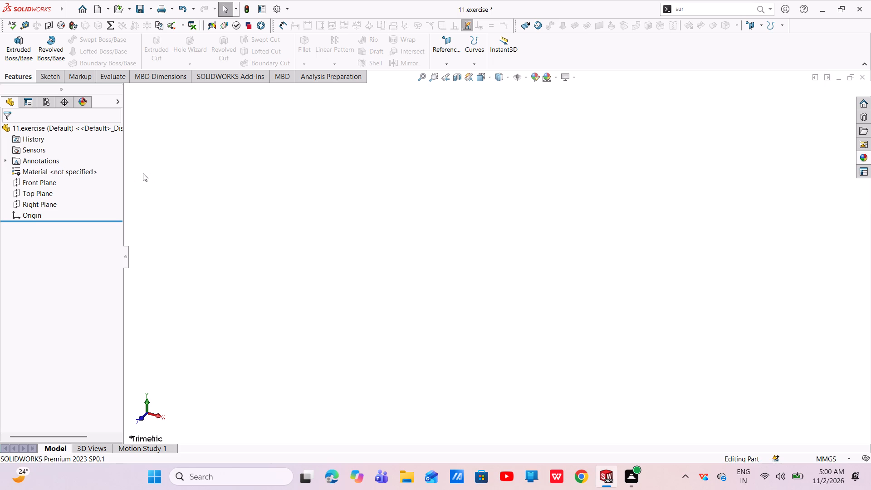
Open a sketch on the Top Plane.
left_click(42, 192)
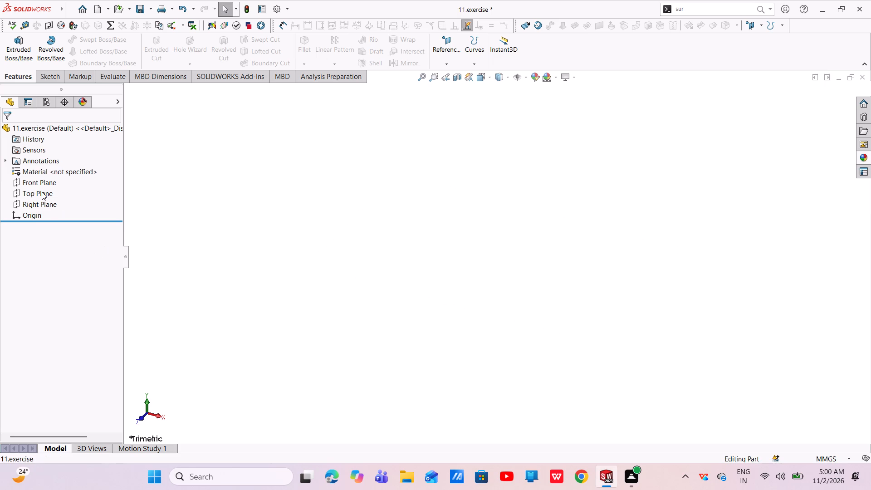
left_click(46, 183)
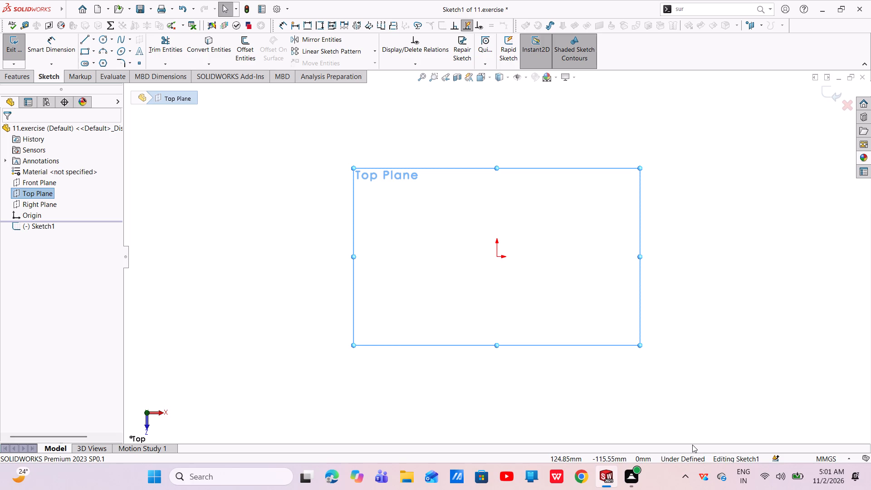
Set the document's unit system to IPS (inch, pound, second).
left_click(844, 459)
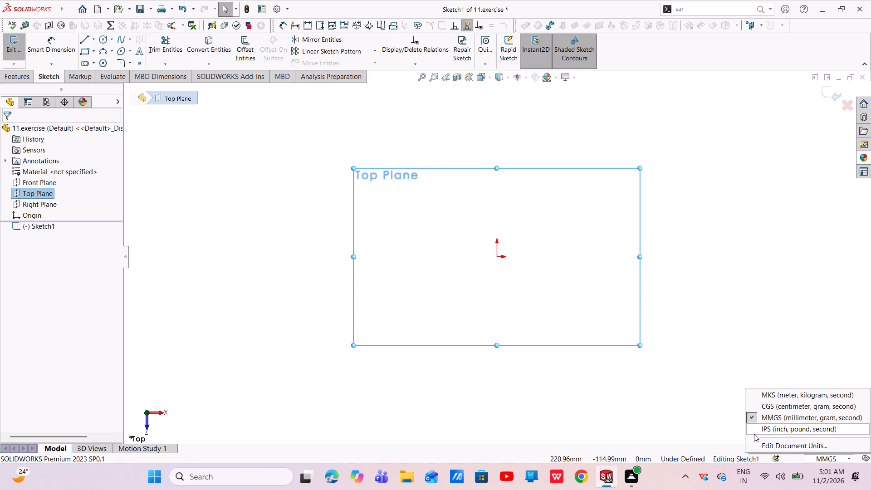
left_click(754, 434)
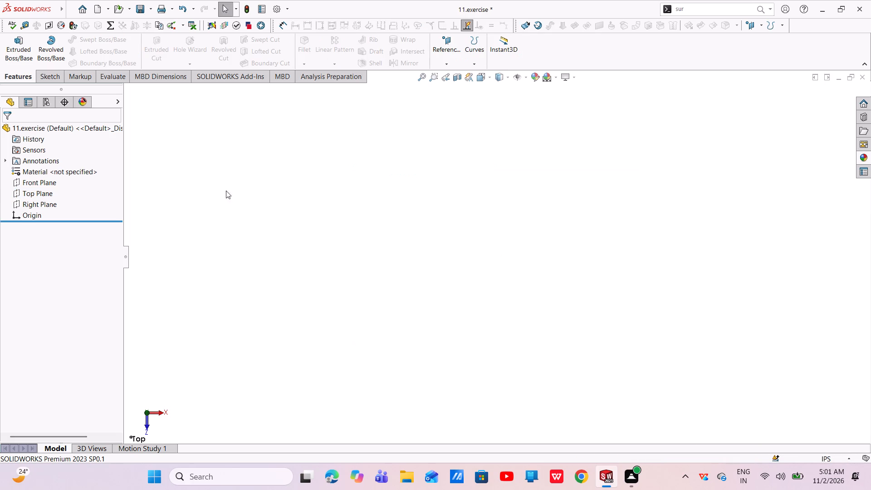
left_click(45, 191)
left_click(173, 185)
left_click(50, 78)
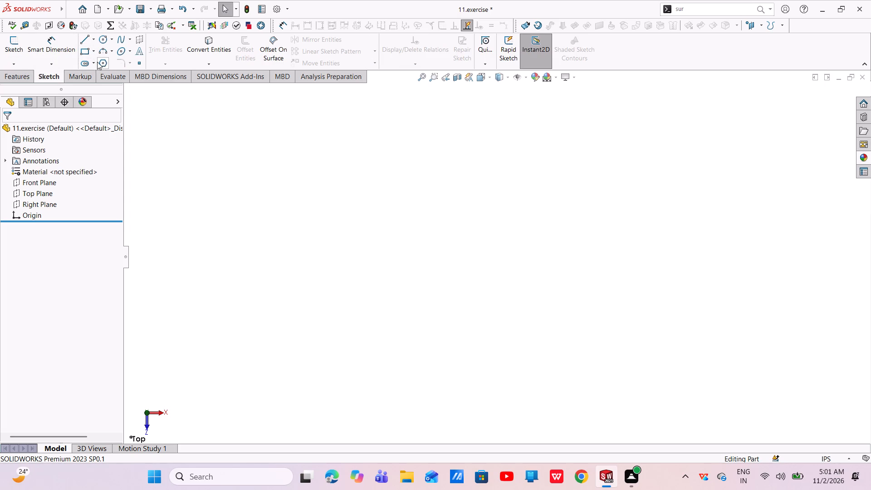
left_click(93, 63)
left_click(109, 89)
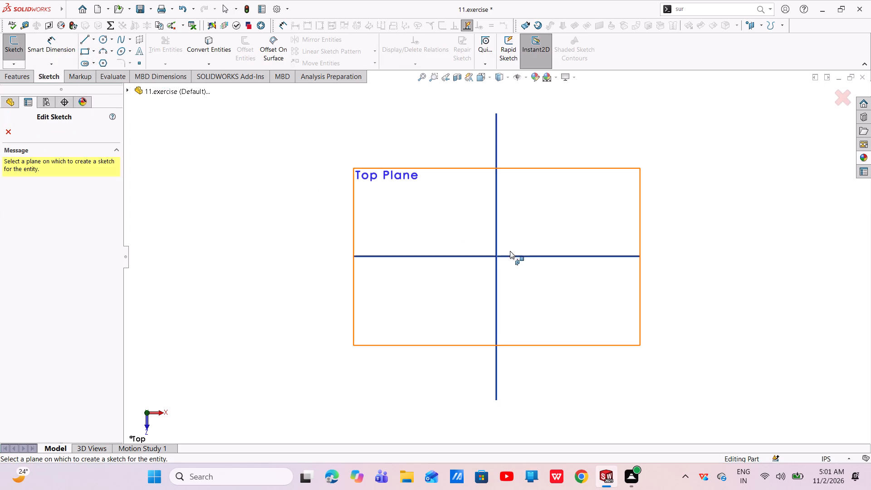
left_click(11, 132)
Open a new sketch on the Top Plane.
left_click(41, 191)
left_click(50, 177)
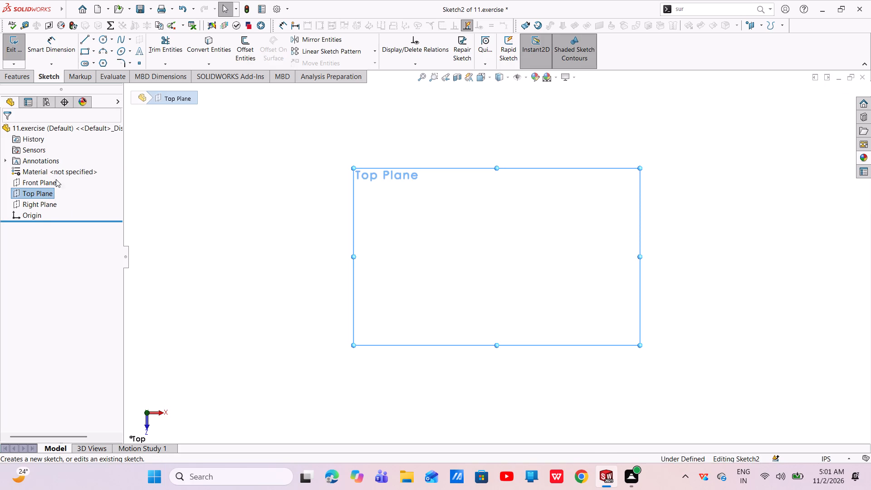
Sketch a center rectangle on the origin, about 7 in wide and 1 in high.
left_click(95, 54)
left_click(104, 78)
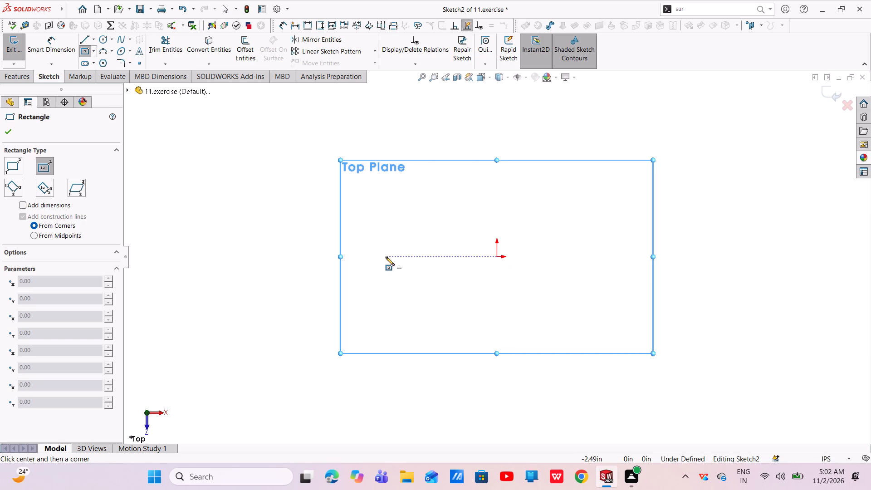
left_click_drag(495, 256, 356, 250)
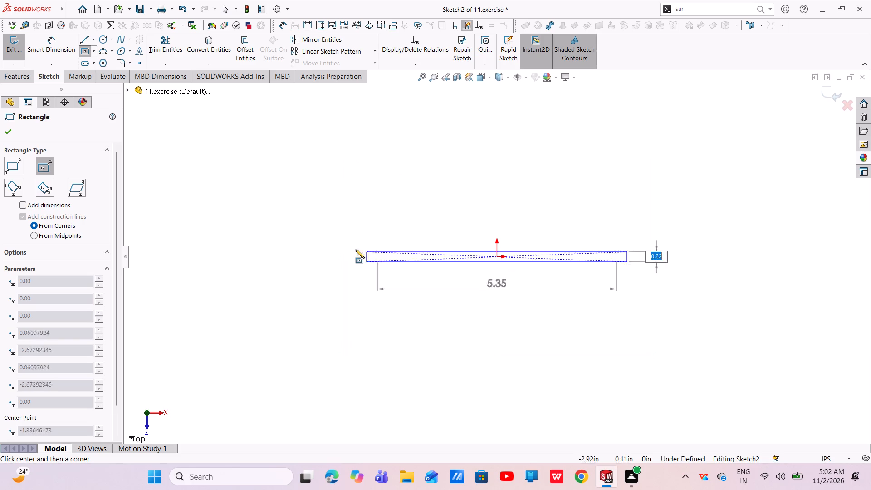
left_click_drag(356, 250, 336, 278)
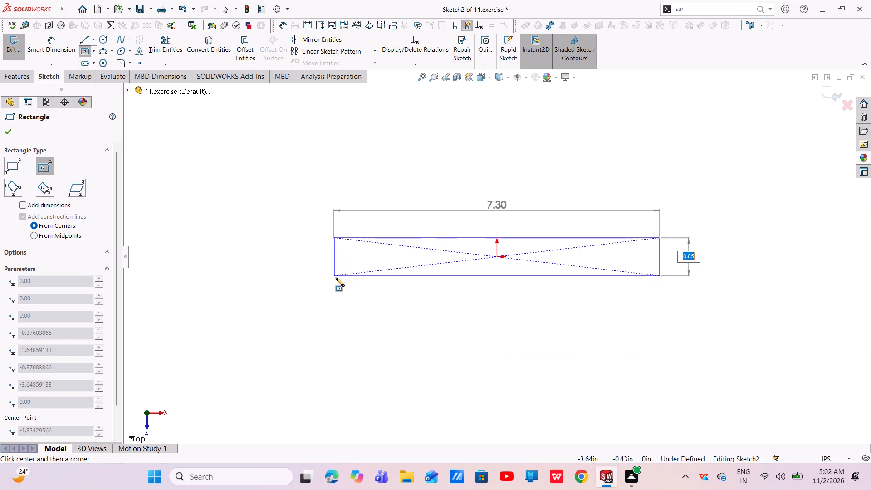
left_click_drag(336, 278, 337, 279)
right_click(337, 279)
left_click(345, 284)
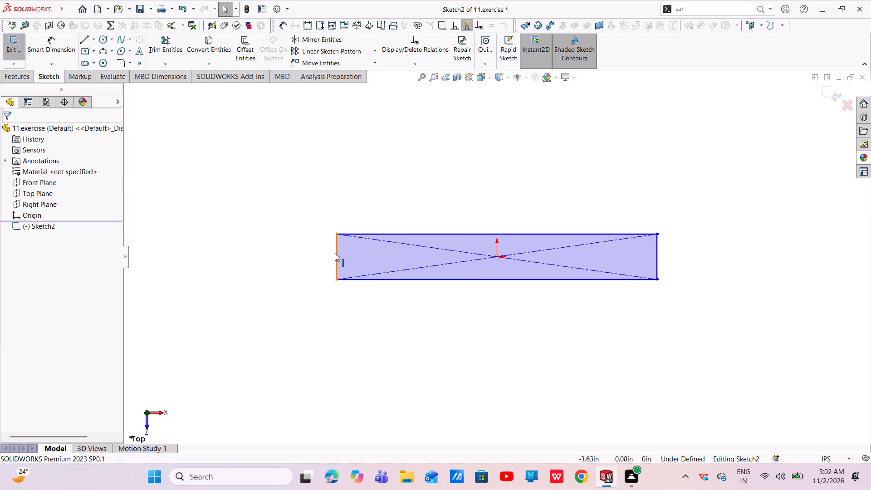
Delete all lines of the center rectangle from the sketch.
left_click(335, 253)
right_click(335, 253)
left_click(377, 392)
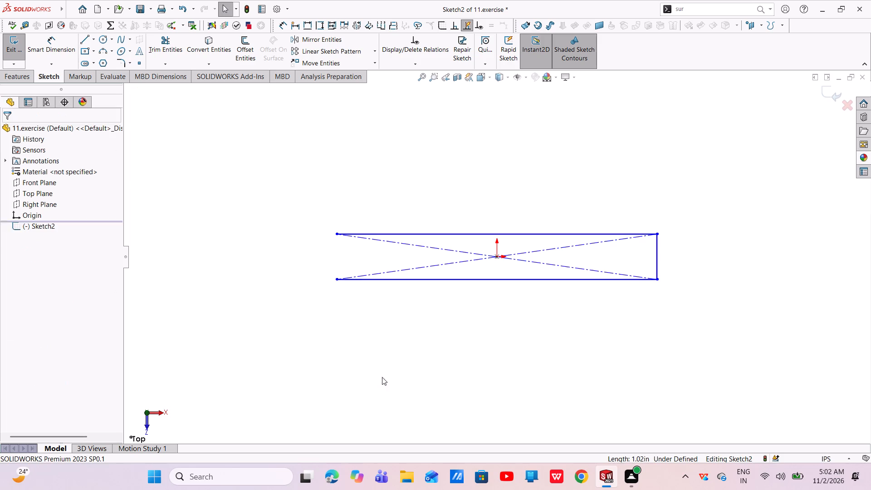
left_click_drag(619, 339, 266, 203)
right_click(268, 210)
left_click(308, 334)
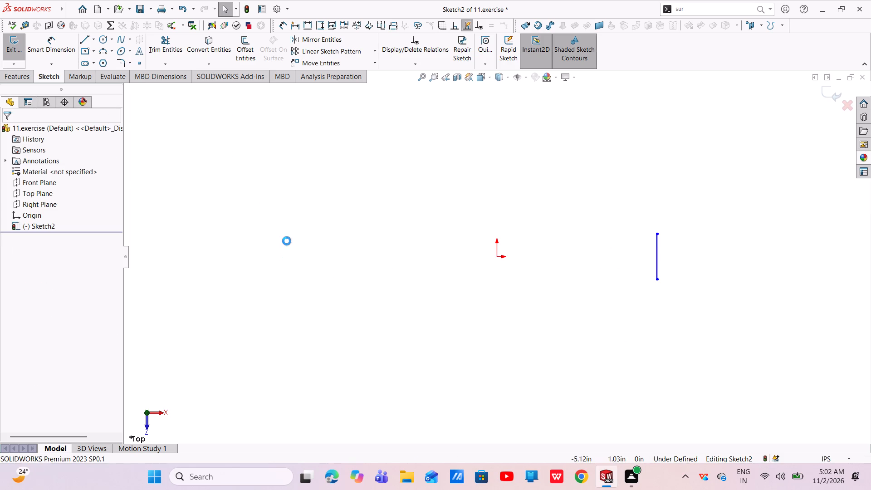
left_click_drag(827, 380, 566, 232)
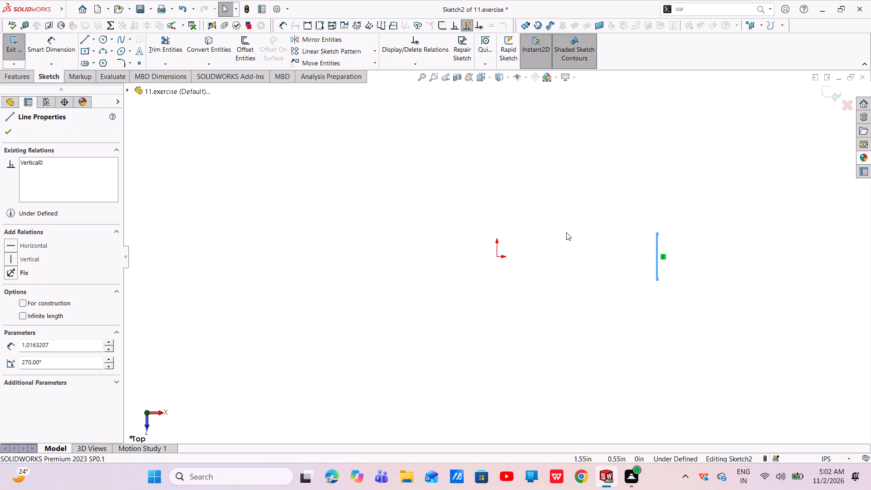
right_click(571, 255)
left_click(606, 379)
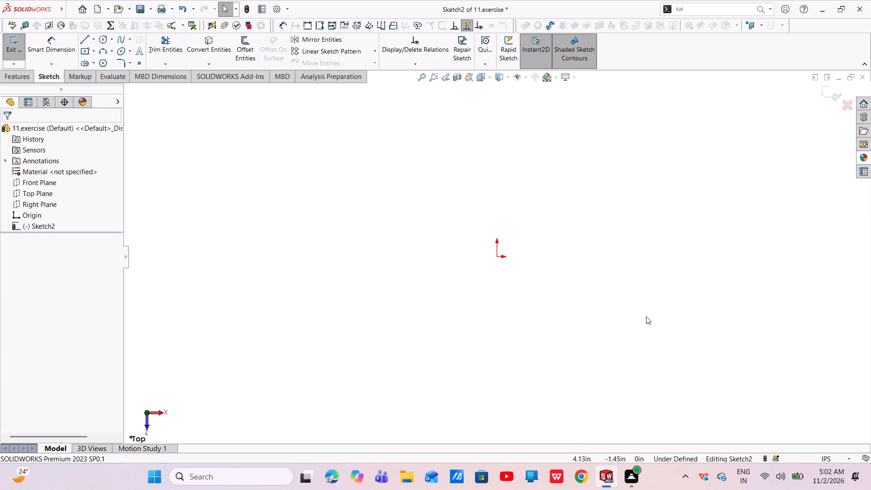
Sketch a horizontal centerpoint straight slot on the origin, about 8.15 in between arc centers and 2.2 in wide.
left_click(95, 46)
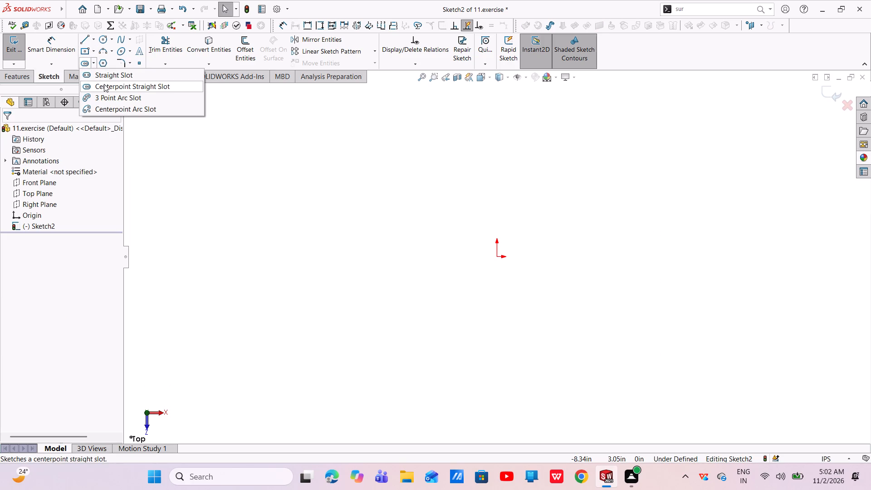
left_click(105, 85)
left_click_drag(498, 255, 420, 250)
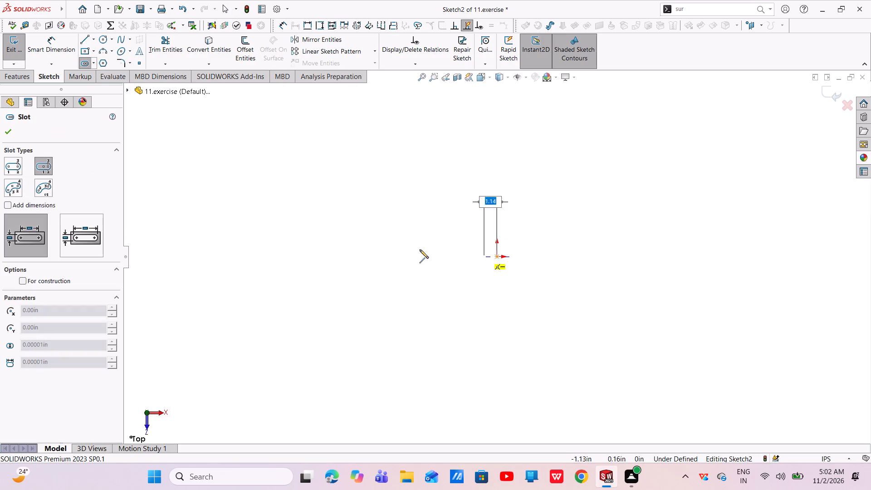
left_click_drag(420, 250, 315, 258)
left_click(308, 208)
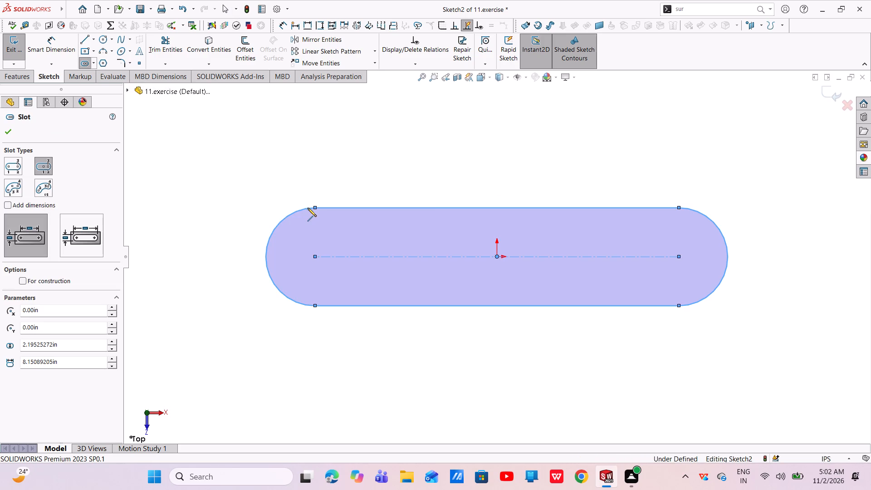
right_click(308, 208)
left_click(343, 212)
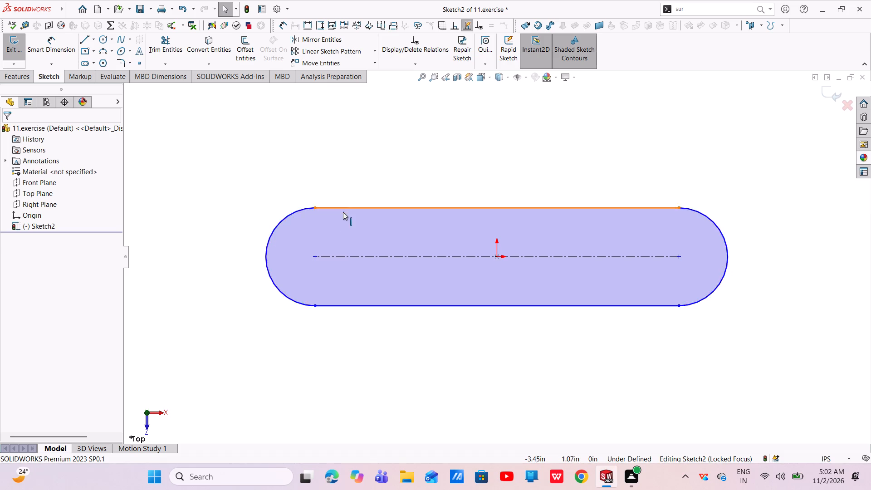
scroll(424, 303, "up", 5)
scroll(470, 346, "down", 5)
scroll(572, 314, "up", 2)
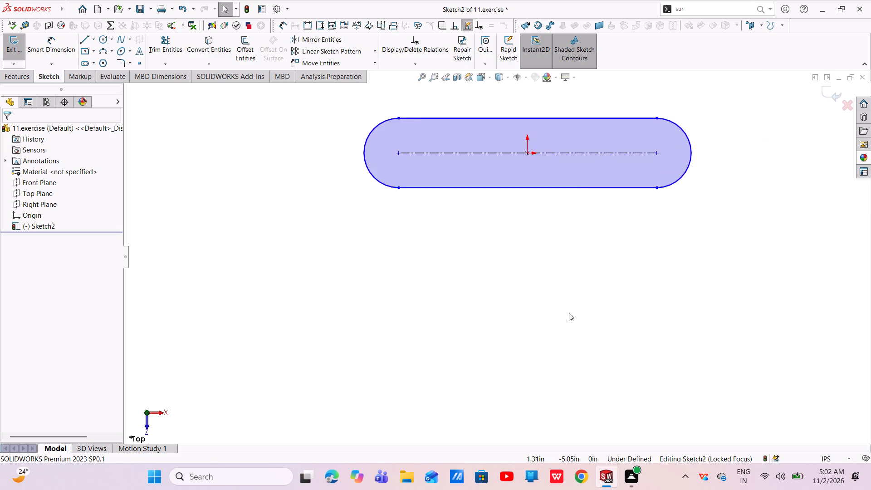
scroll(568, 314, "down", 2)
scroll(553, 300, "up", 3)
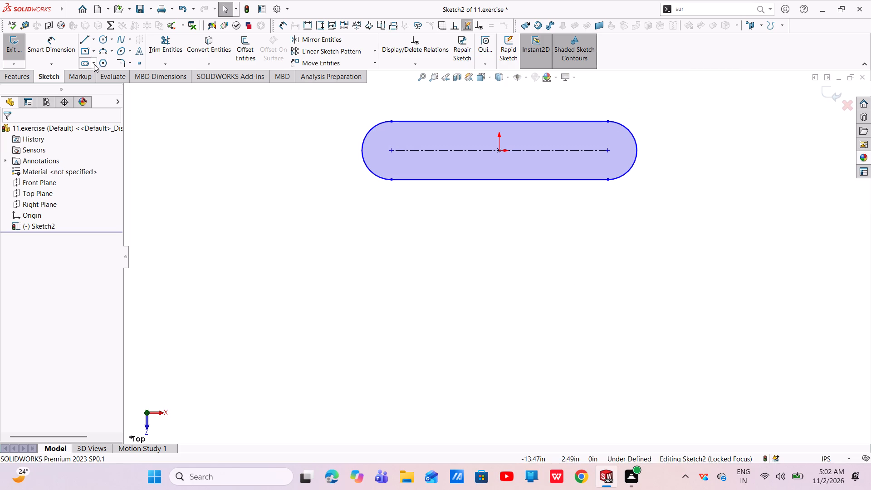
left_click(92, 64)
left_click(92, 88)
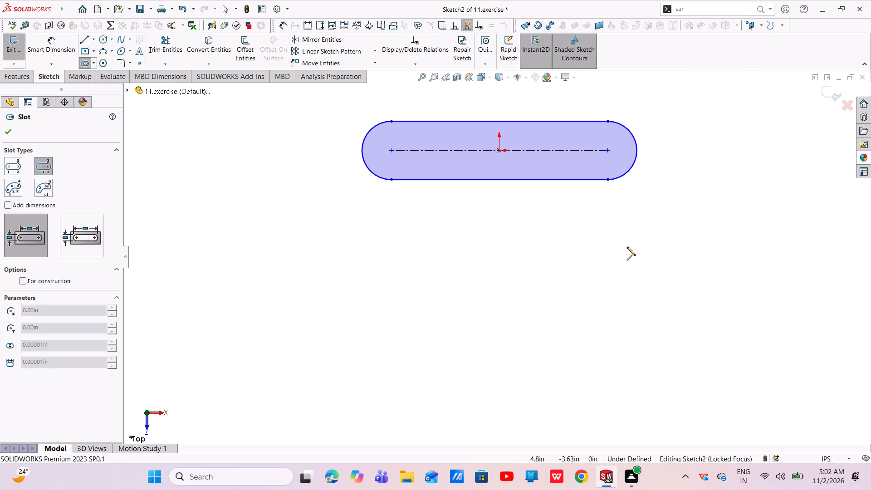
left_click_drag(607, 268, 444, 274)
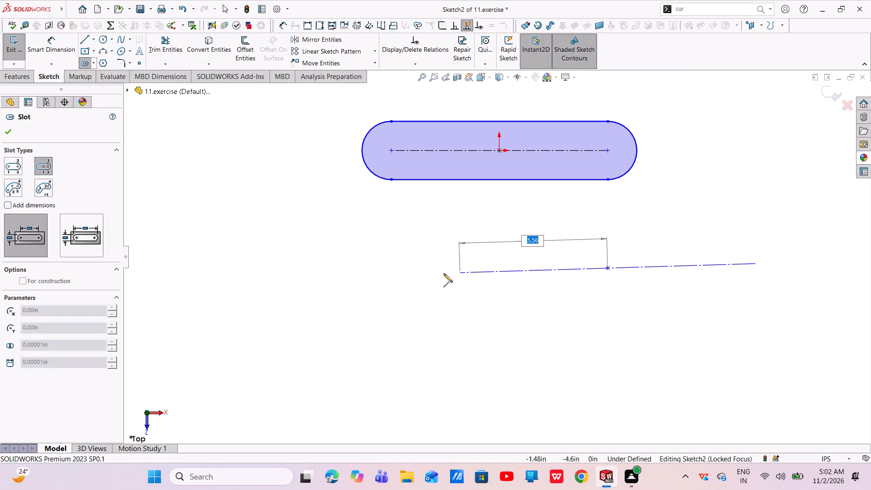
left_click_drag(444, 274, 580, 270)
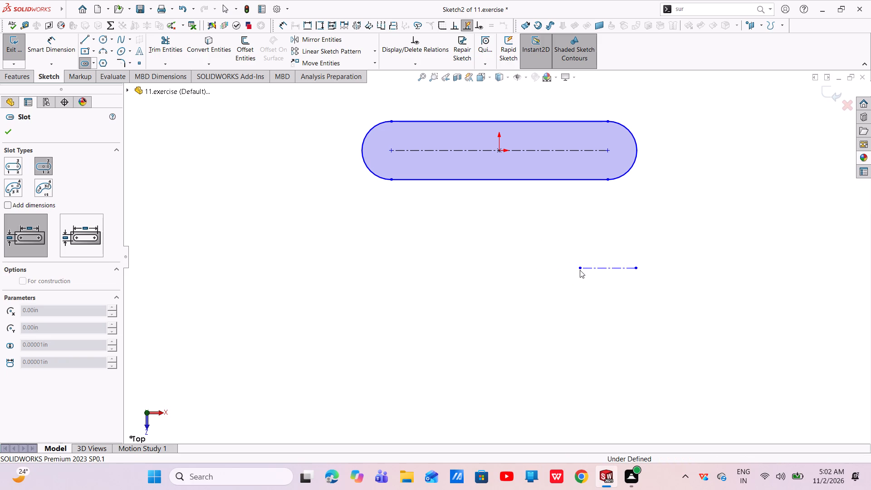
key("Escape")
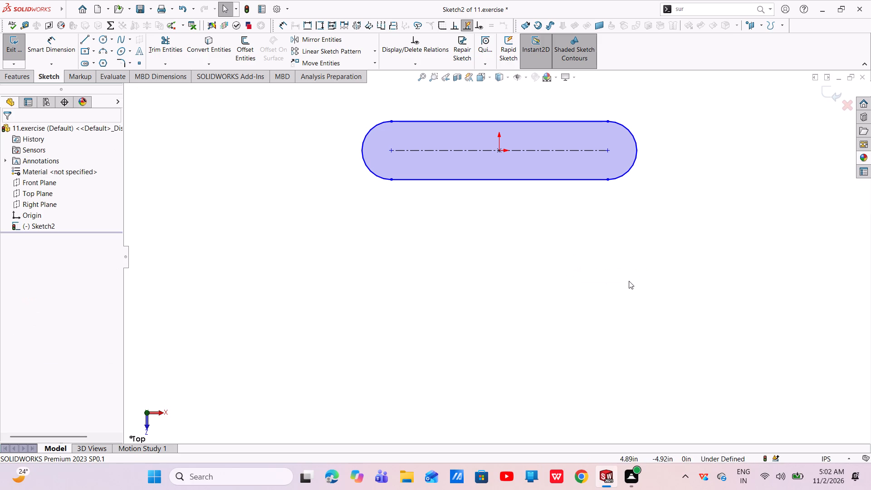
Sketch a second horizontal centerpoint straight slot about 4.5 in below the origin, about 8.15 in between arc centers and 3.4 in wide.
left_click(93, 62)
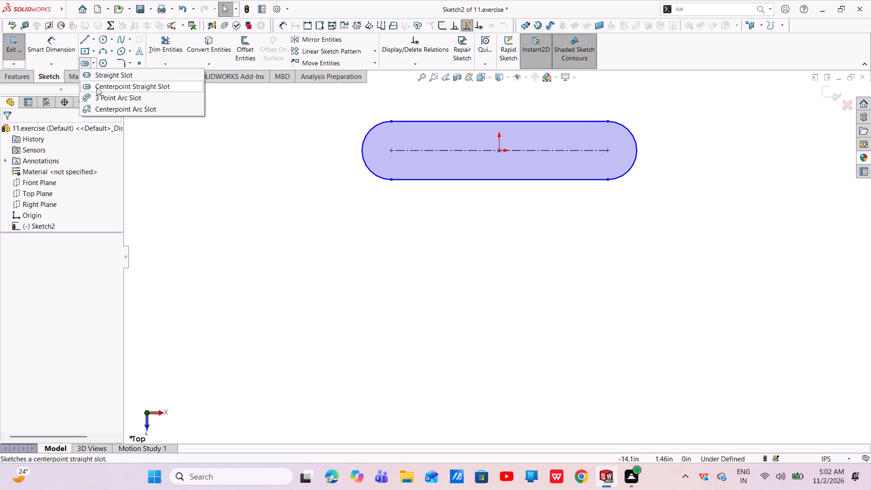
left_click(97, 88)
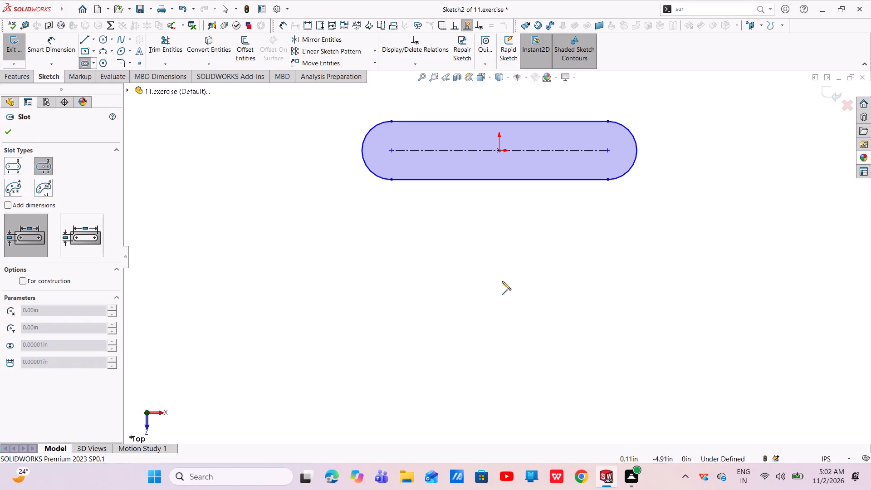
left_click(498, 269)
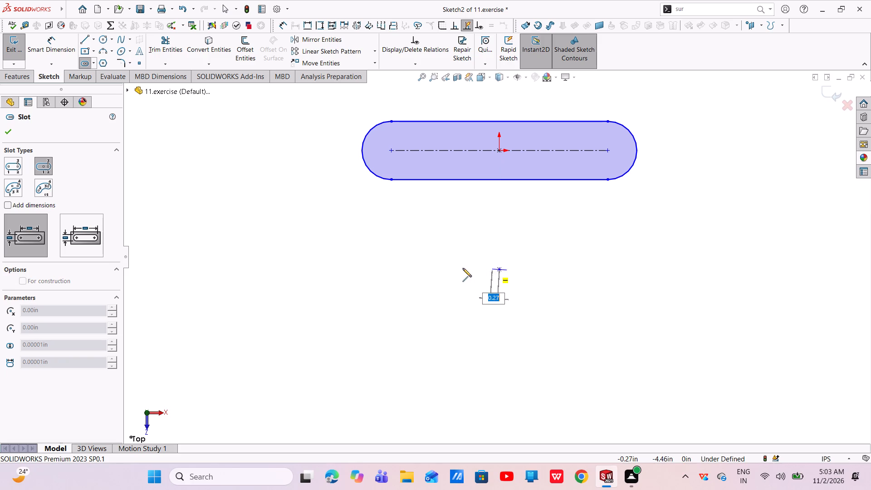
left_click(391, 270)
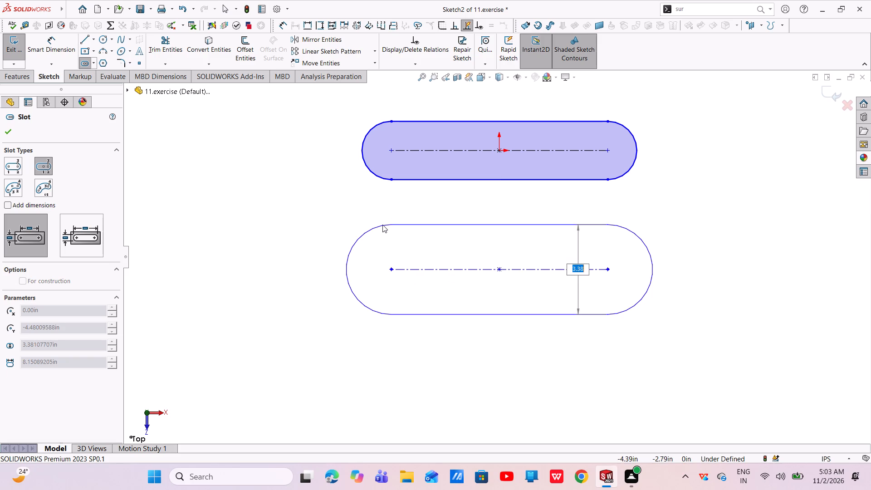
left_click(382, 225)
right_click(382, 225)
left_click(401, 234)
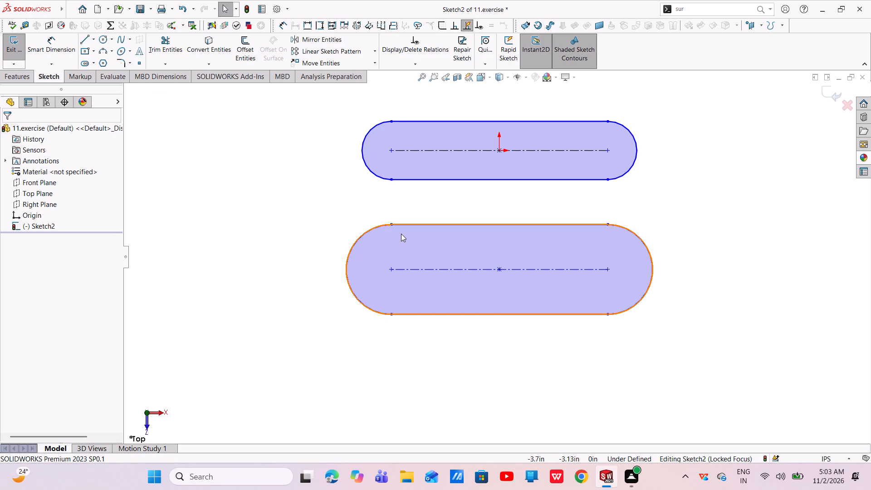
Apply an Equal Slots relation to the upper and lower slots.
left_click_drag(694, 325, 354, 120)
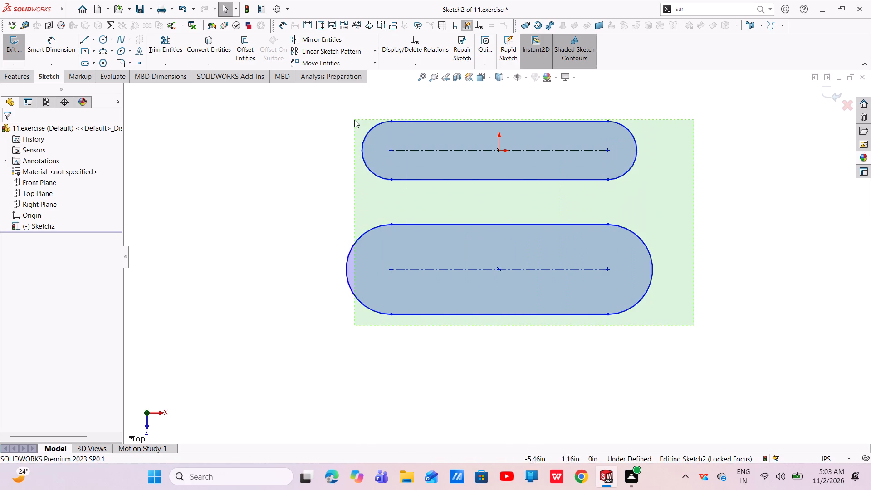
left_click_drag(354, 120, 366, 120)
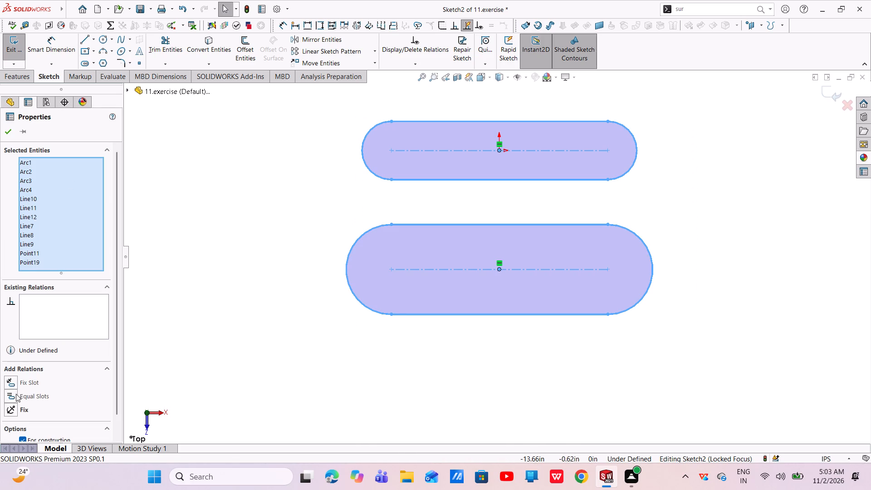
left_click(13, 397)
left_click(4, 127)
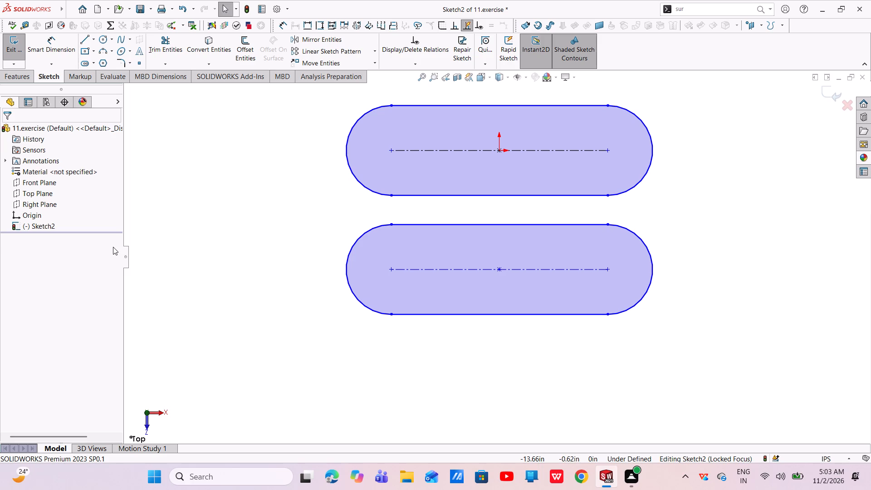
Move the lower slot's center down to about 7.8 in below the origin and 0.24 in left of it.
left_click_drag(498, 270, 493, 358)
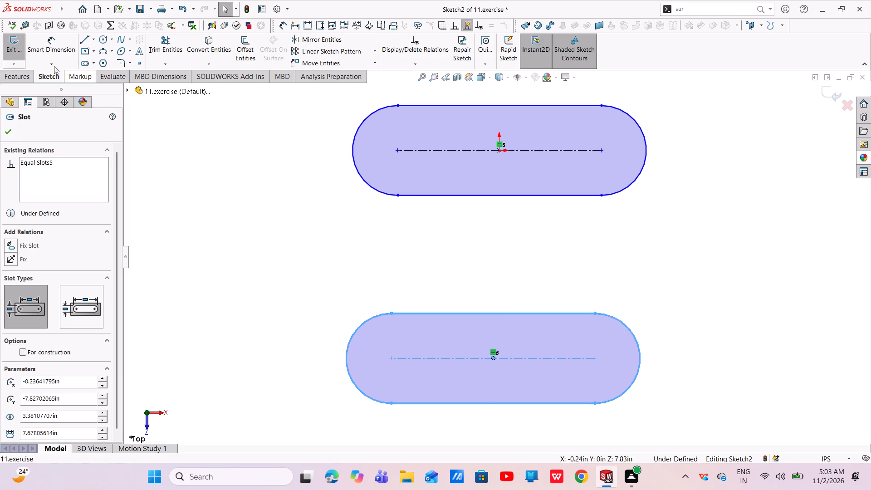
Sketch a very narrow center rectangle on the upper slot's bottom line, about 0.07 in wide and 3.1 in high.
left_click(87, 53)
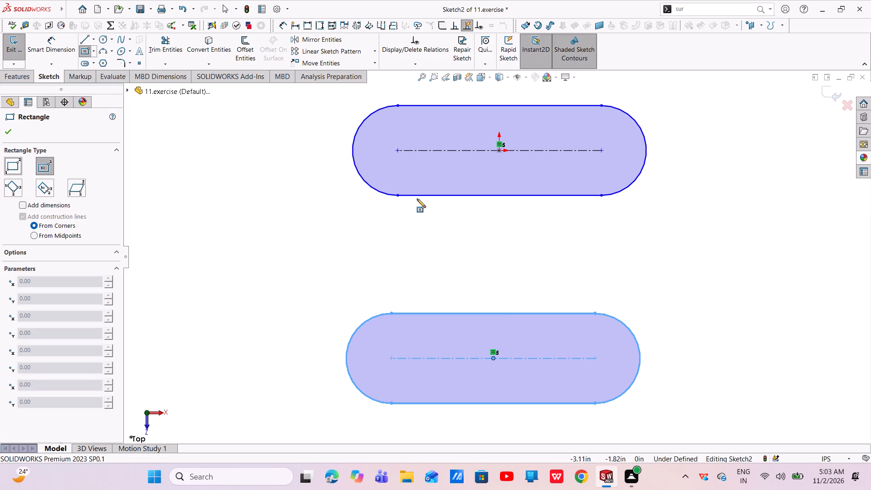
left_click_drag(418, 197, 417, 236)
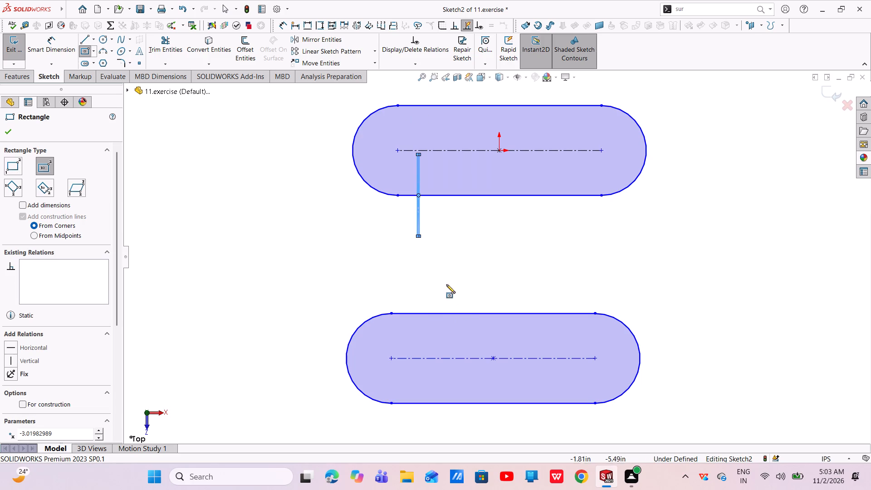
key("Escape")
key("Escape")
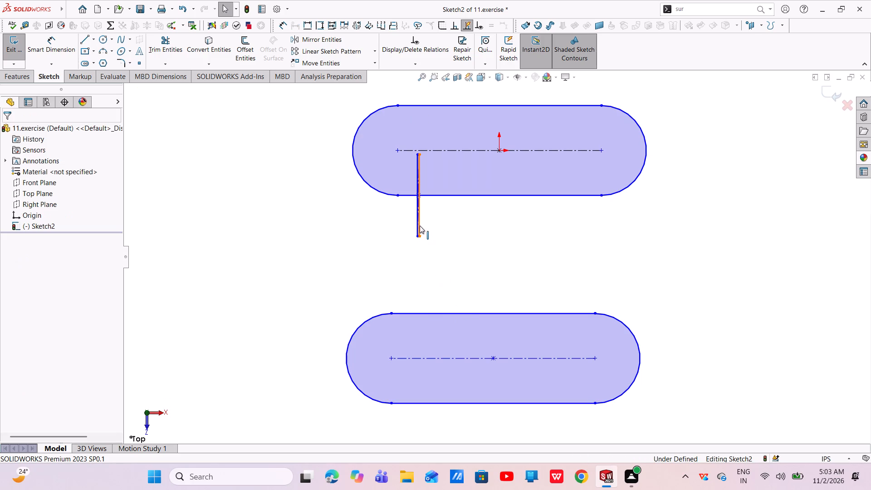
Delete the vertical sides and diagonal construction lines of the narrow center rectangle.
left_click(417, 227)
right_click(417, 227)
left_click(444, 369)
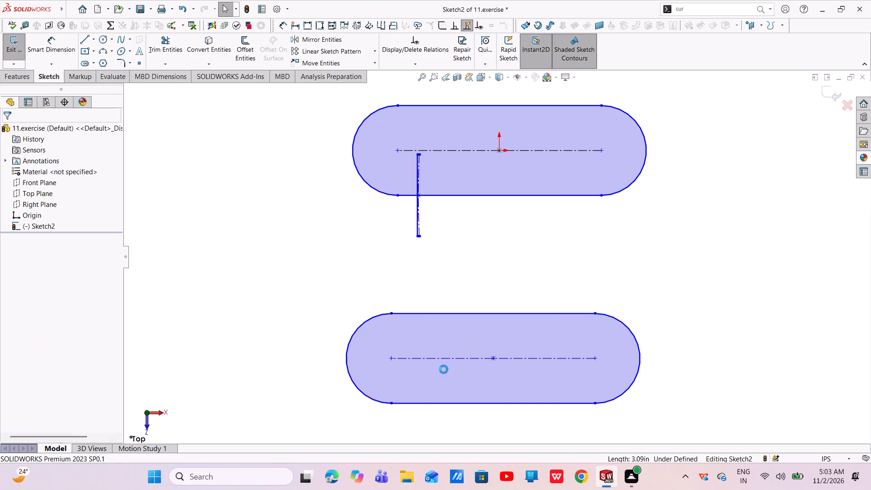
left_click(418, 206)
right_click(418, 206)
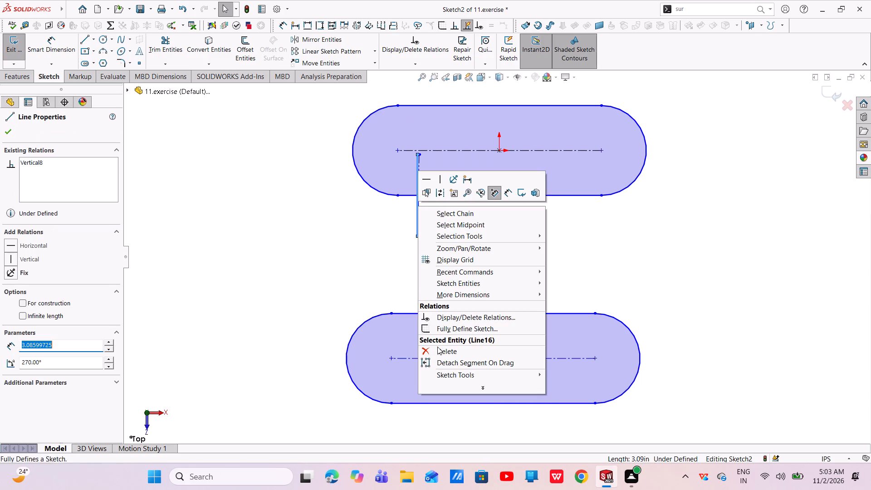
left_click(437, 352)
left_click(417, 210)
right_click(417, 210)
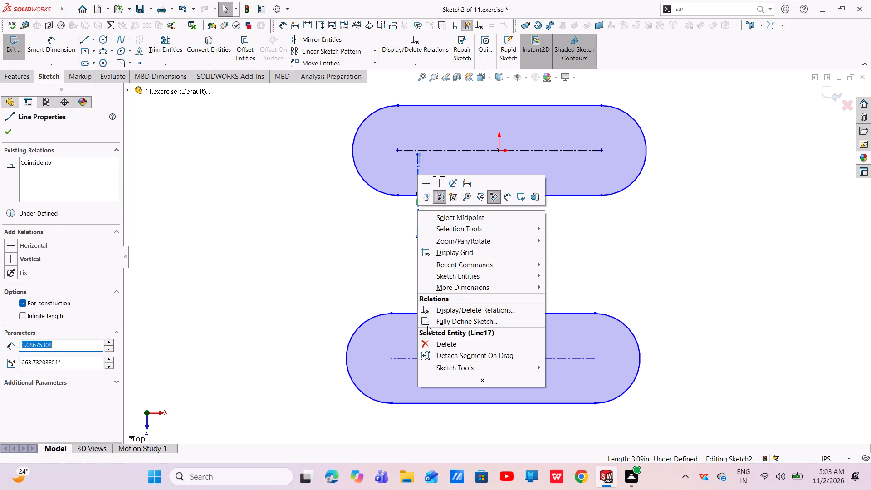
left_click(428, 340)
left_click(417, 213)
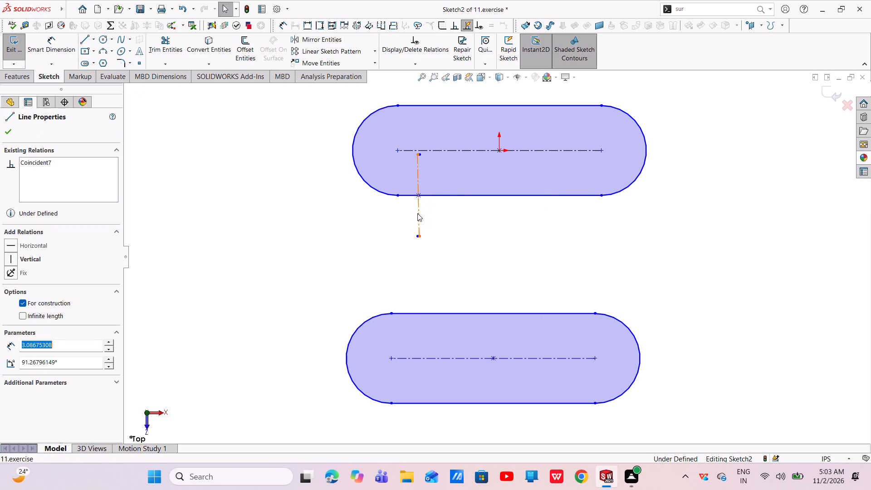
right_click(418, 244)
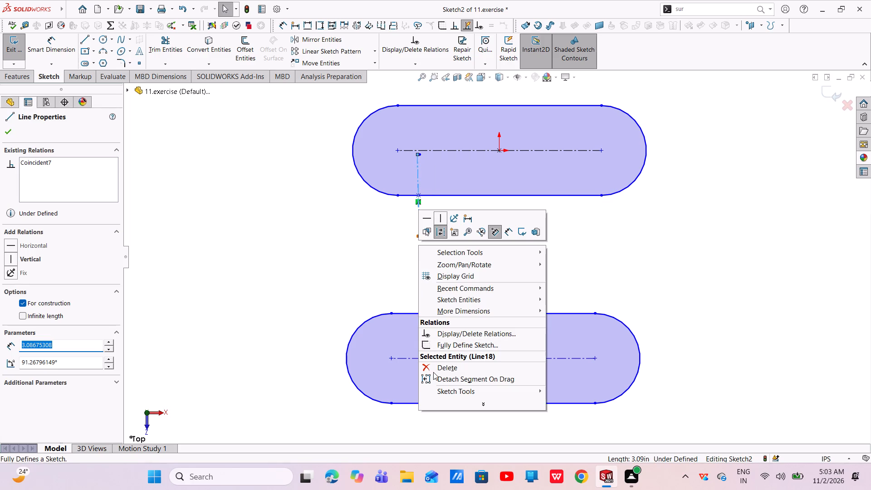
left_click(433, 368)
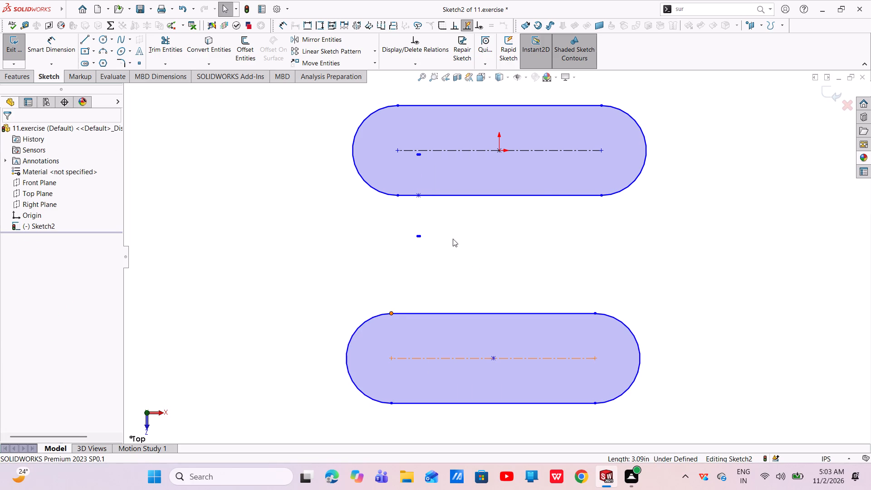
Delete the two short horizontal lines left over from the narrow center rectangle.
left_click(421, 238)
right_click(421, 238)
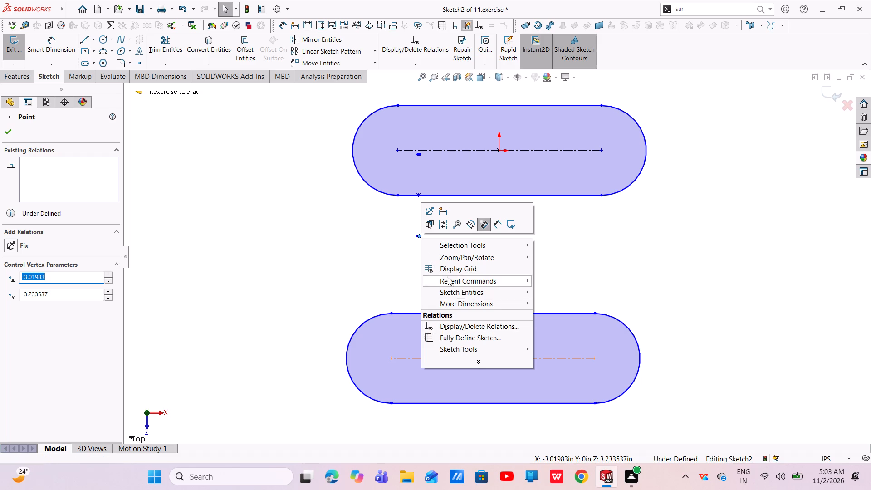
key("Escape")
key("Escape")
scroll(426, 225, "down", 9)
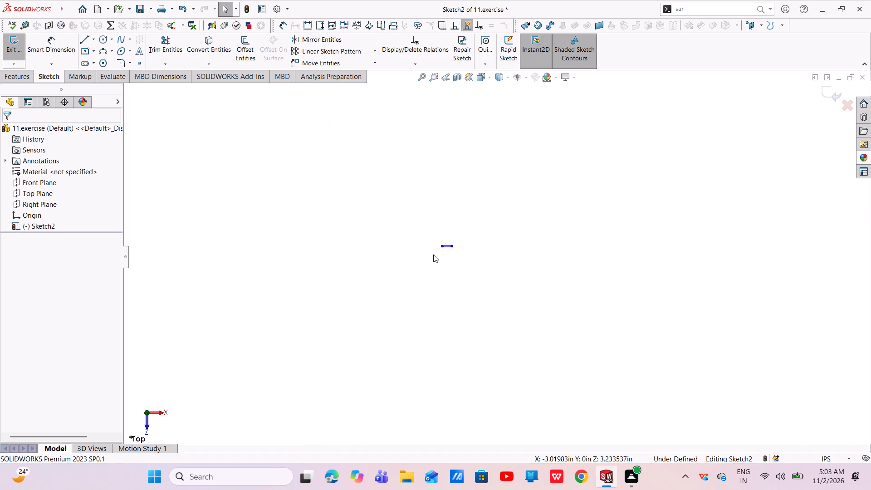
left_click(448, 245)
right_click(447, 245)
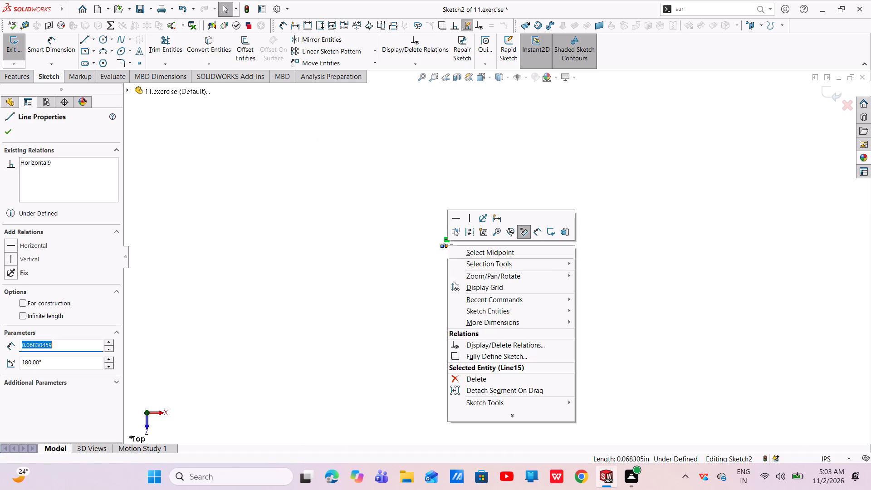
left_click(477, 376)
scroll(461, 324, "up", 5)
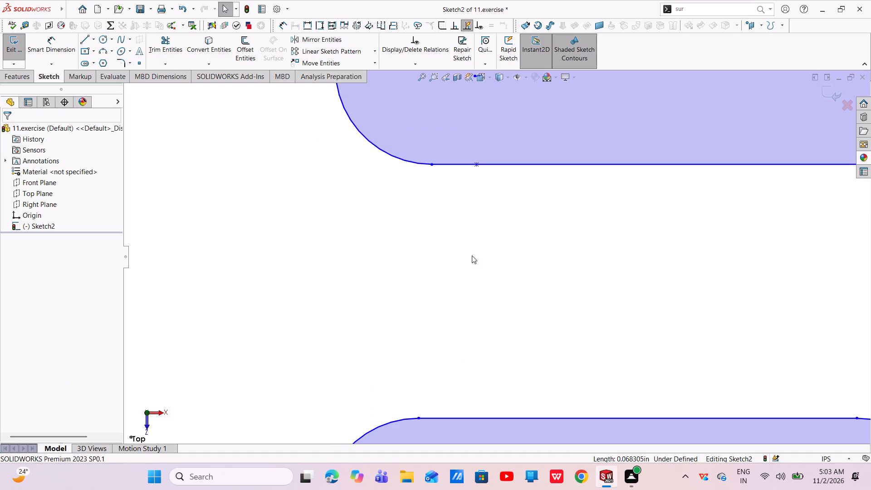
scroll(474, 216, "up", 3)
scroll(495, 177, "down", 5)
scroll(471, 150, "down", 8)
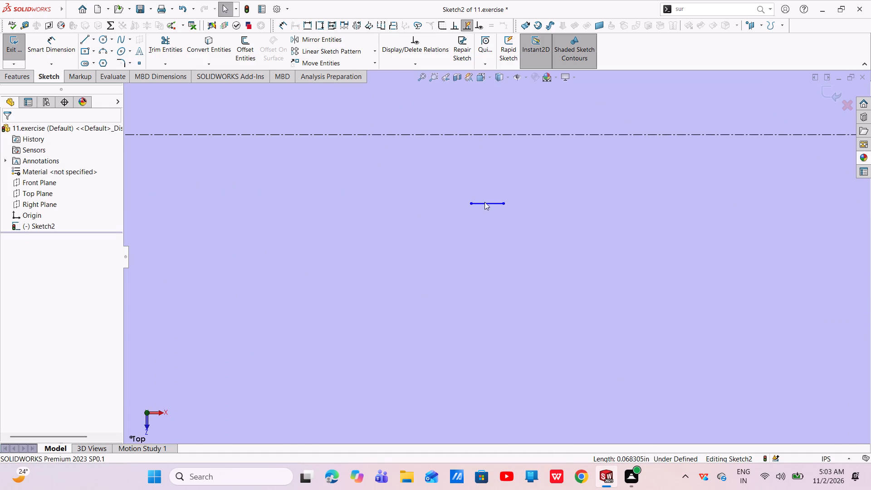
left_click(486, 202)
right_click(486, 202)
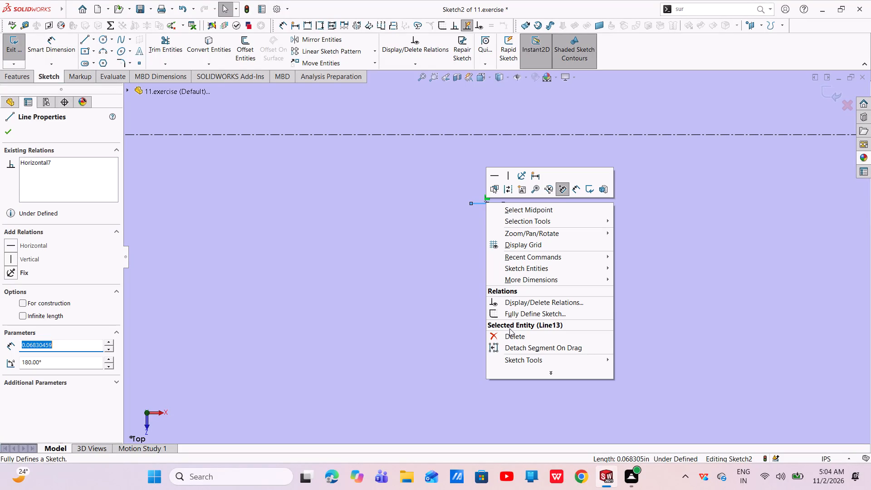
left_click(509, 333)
Sketch a corner rectangle about 6.04 in wide and 4.45 in high between the upper slot's bottom line and the lower slot's top line.
scroll(502, 314, "up", 11)
scroll(503, 312, "down", 1)
scroll(503, 312, "up", 6)
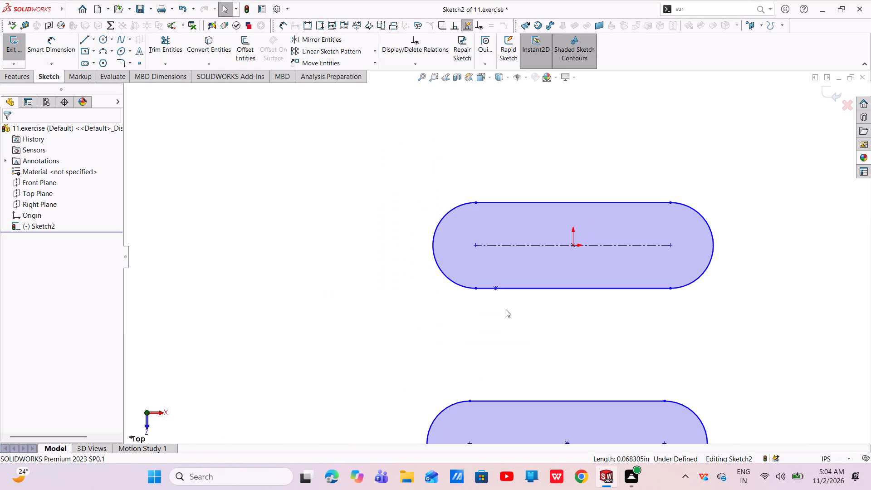
scroll(548, 338, "down", 1)
scroll(548, 328, "up", 2)
scroll(616, 352, "down", 1)
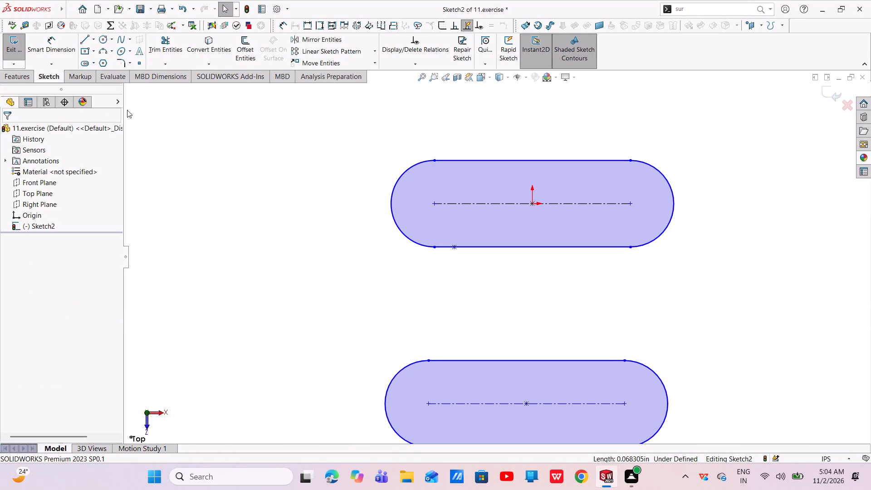
left_click(93, 52)
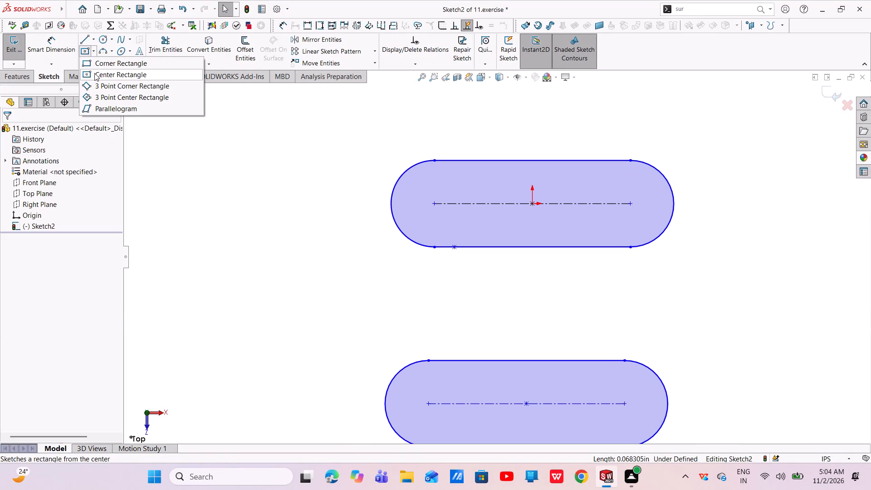
left_click(95, 64)
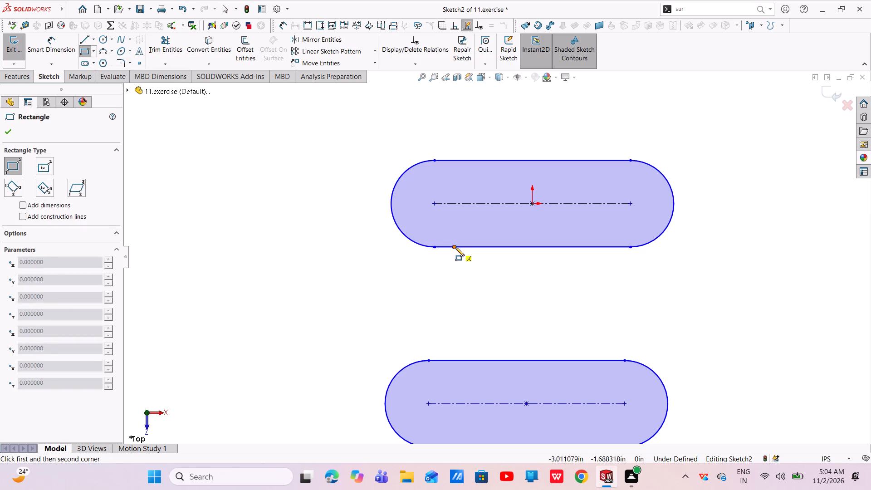
left_click(455, 247)
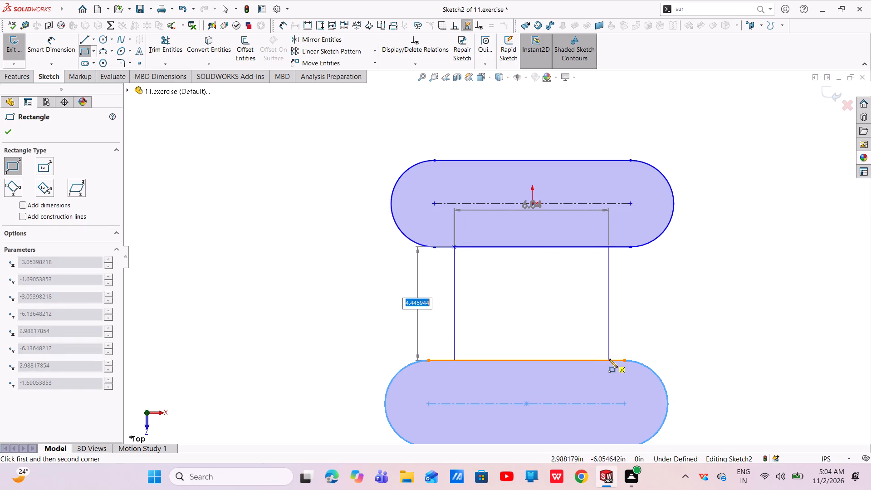
left_click(609, 359)
right_click(667, 330)
left_click(679, 338)
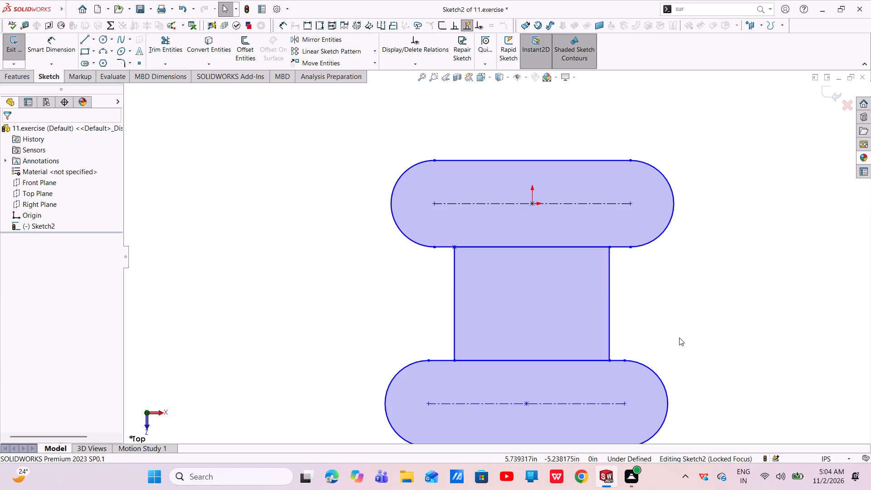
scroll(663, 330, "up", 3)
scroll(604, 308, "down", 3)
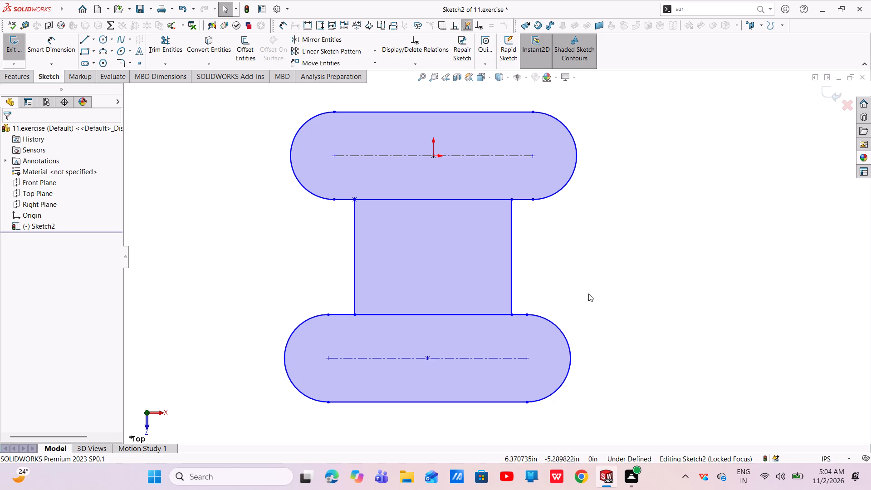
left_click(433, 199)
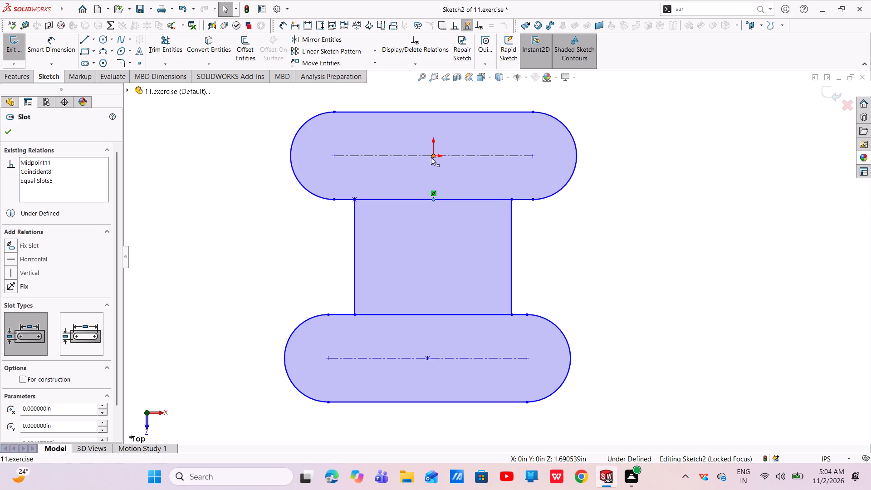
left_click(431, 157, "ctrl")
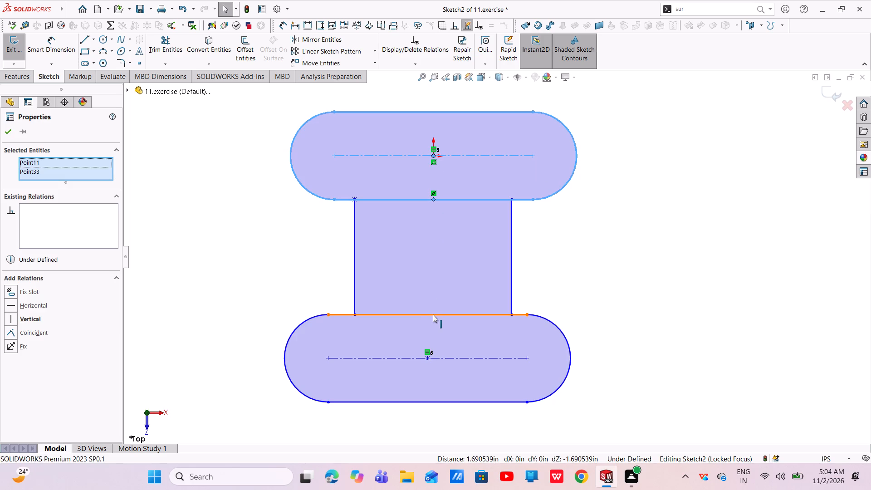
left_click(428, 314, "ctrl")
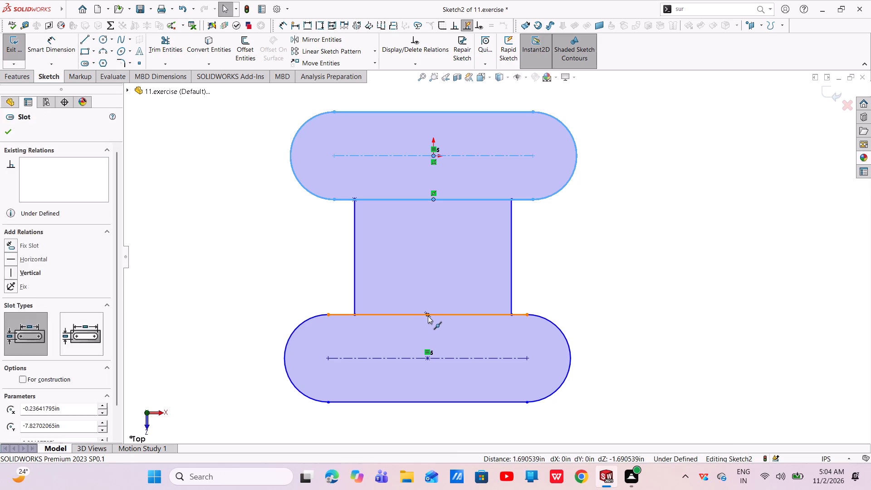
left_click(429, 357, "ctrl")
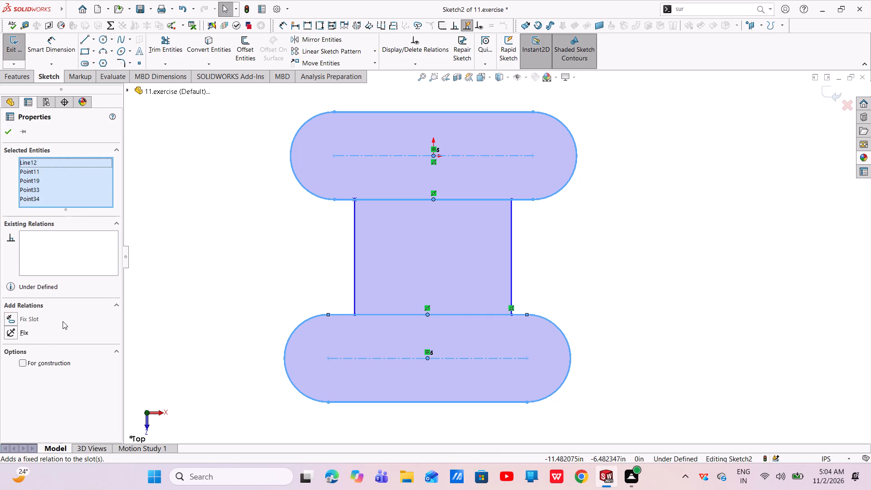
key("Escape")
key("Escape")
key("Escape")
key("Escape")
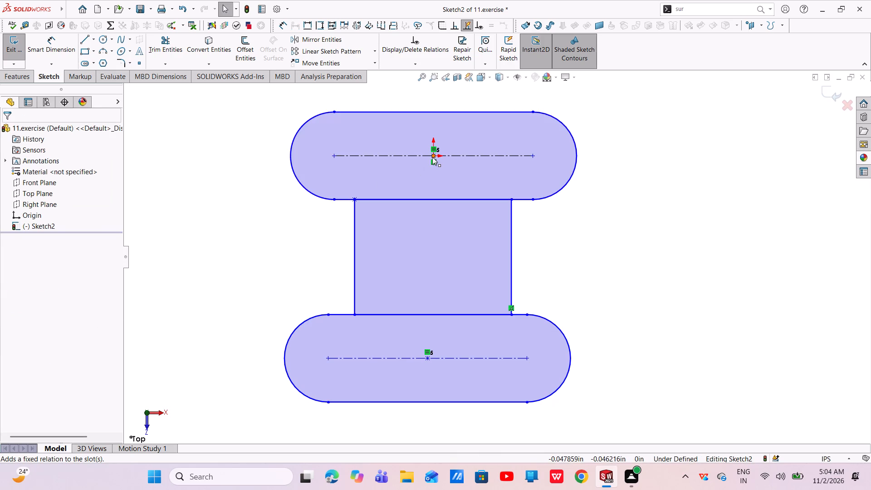
Add a Vertical relation between the center points of the upper and lower slots.
left_click(432, 157)
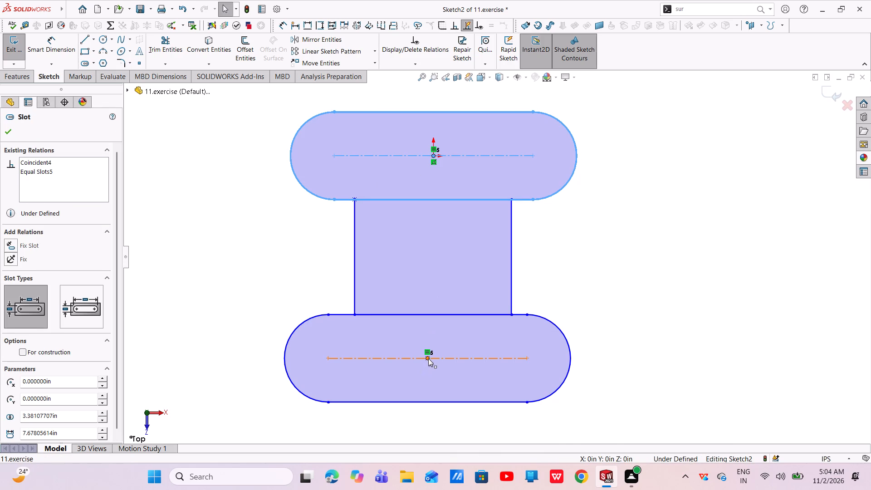
left_click(428, 359, "ctrl")
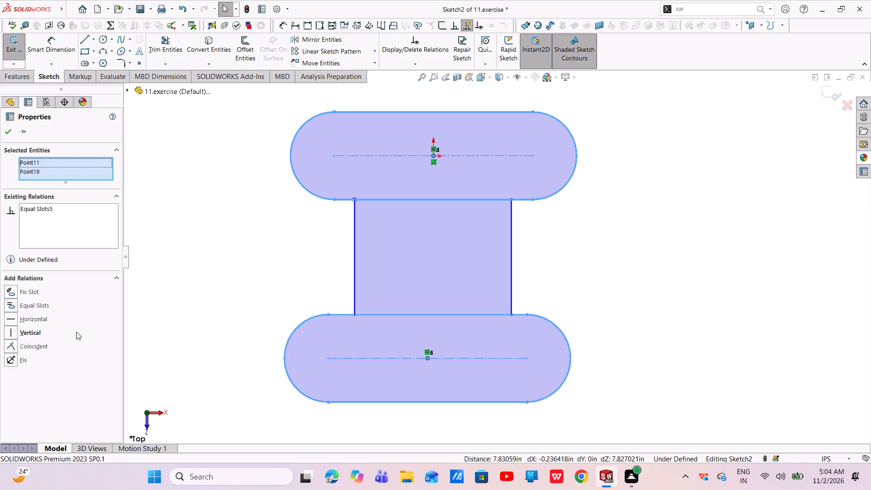
left_click(12, 334)
key("Escape")
key("Escape")
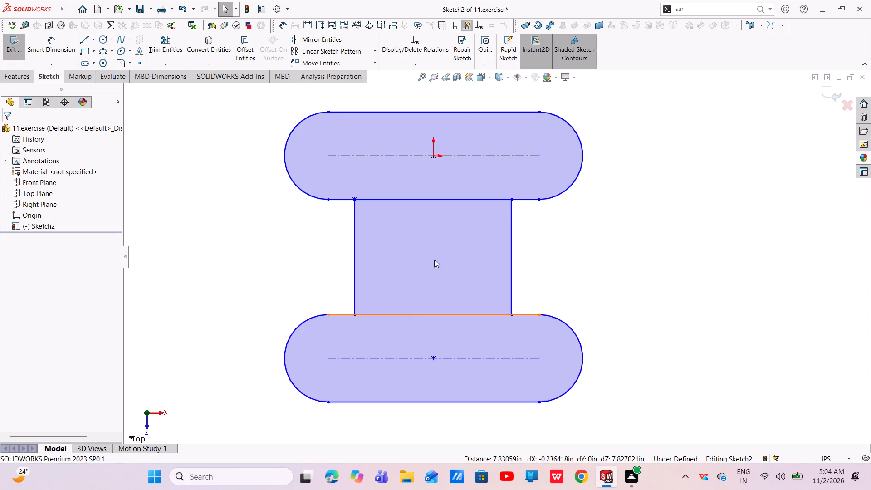
Add a Vertical relation between the midpoint of the upper slot's bottom line and the lower slot's center point.
left_click(432, 200)
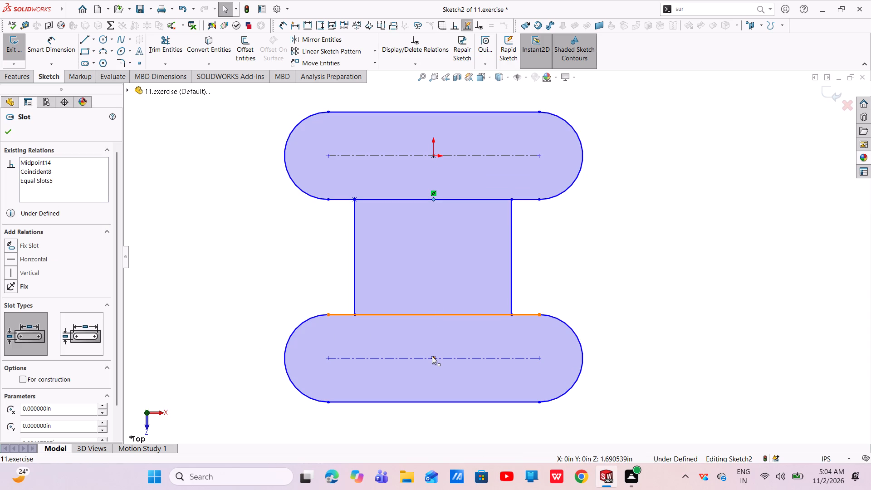
left_click(432, 358, "ctrl")
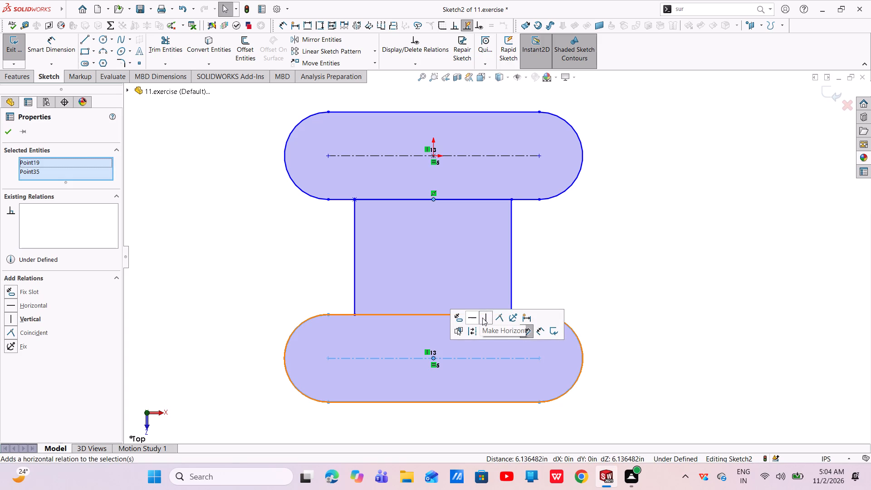
left_click(483, 318)
key("Escape")
key("Escape")
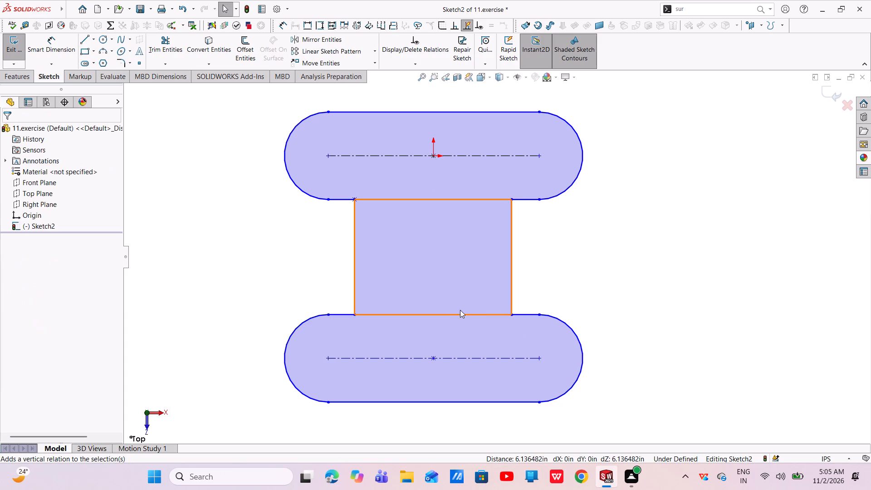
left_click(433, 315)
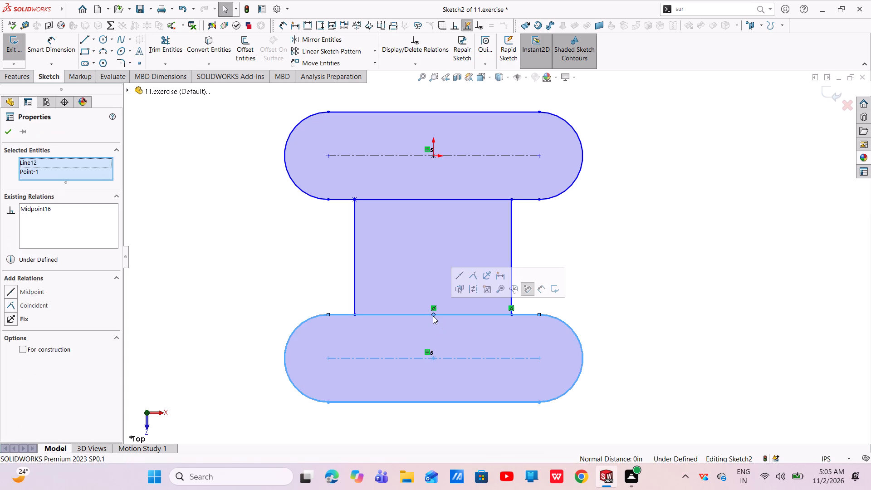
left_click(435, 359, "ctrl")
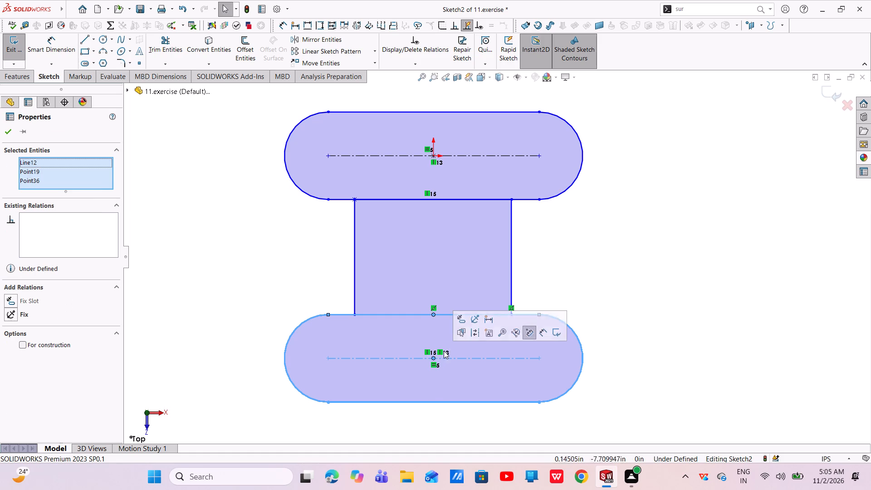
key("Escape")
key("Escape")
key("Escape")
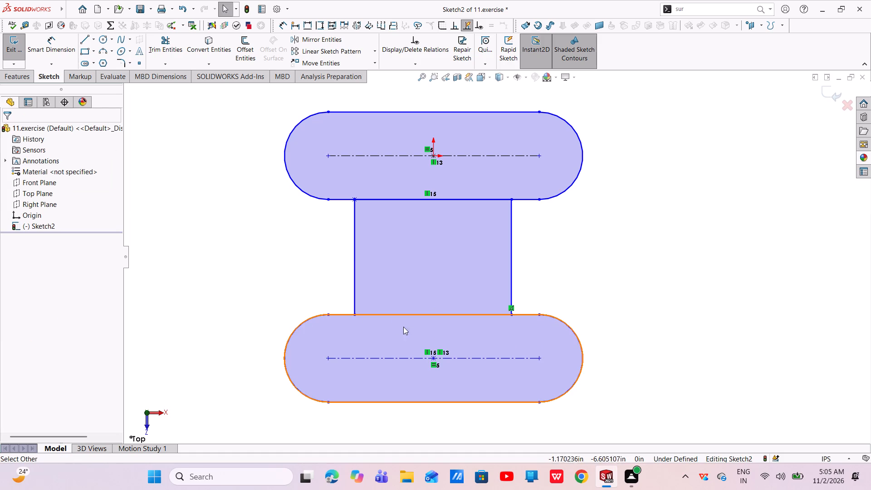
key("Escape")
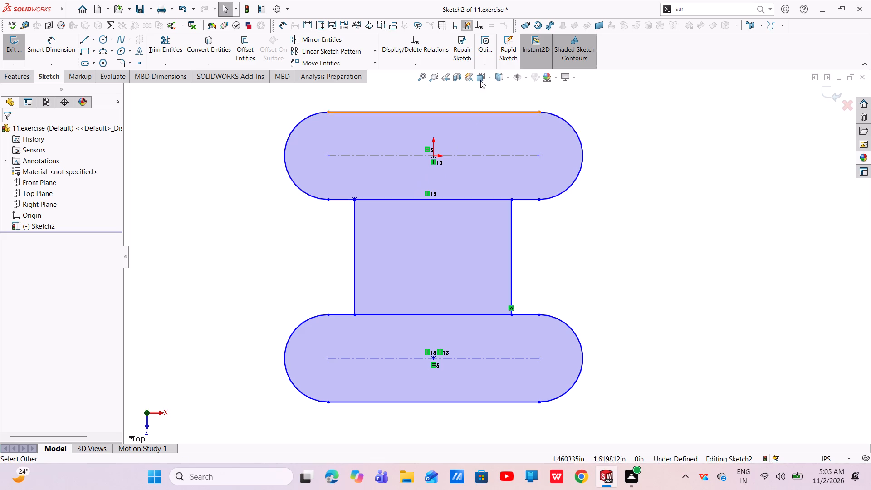
Dimension the upper slot's centerline length as 2.5 in, placing the dimension above the slot.
left_click(51, 47)
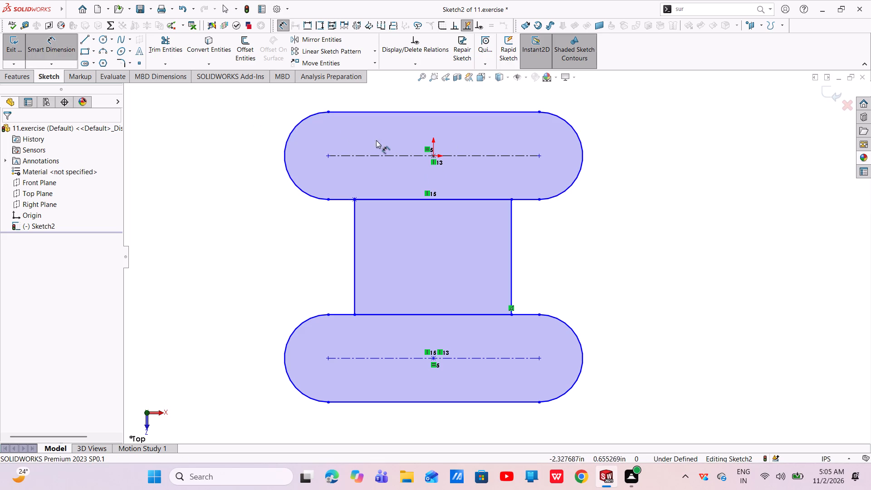
left_click(511, 154)
left_click(449, 94)
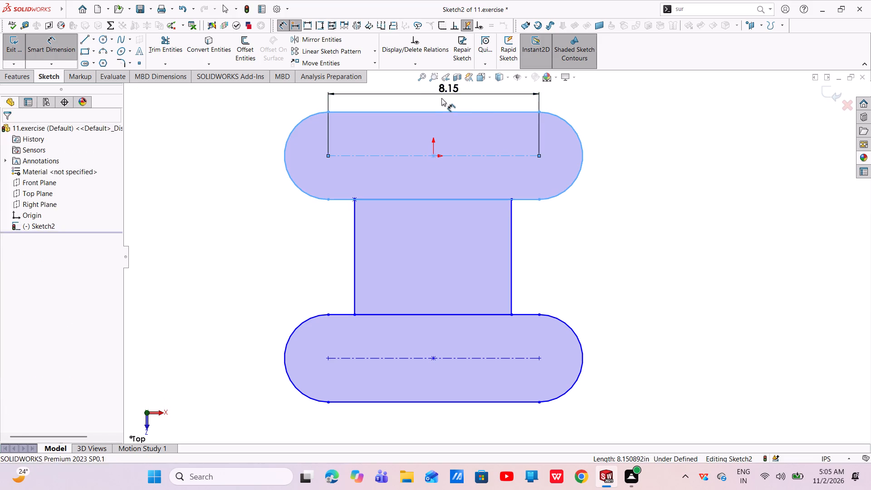
key("BackSpace")
type("2.5")
key("Return")
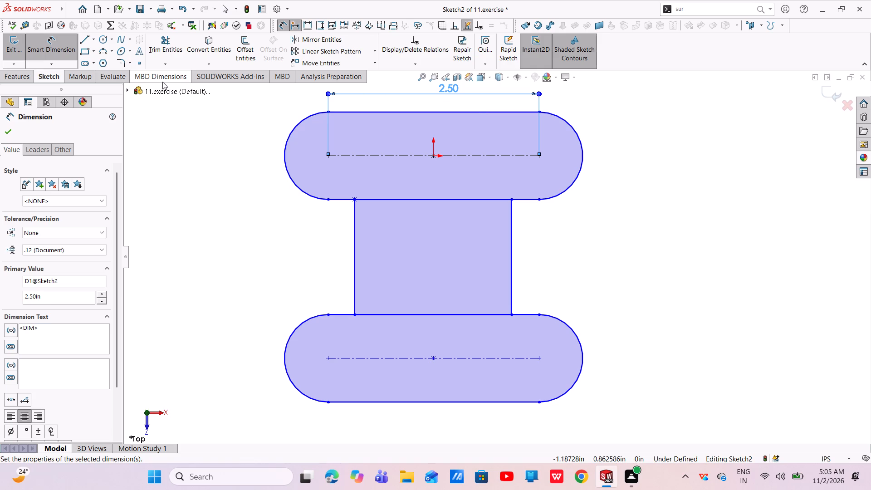
Dimension the vertical distance between the two slots' centerlines as 3.5 in.
left_click(460, 156)
left_click(456, 357)
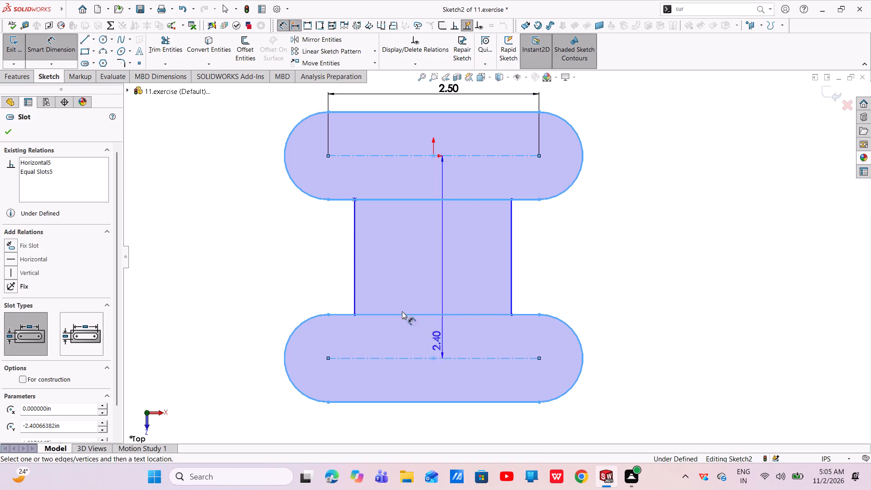
left_click(274, 261)
key("BackSpace")
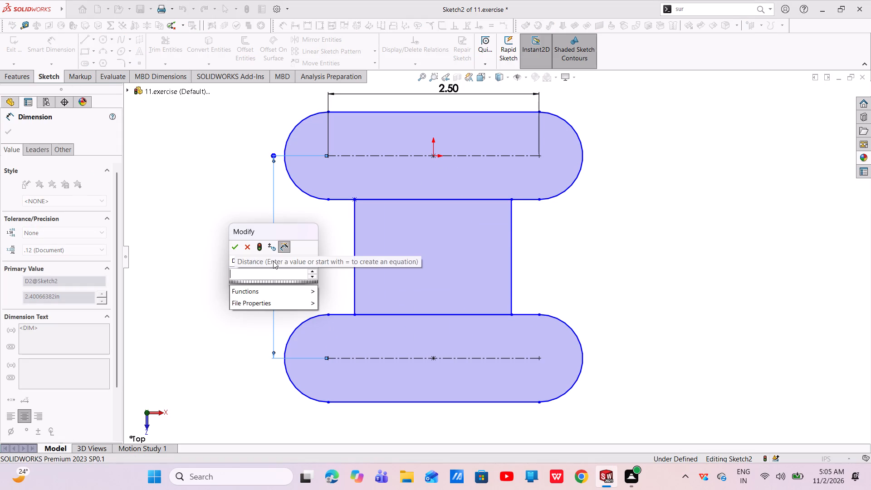
type("3.5")
key("Return")
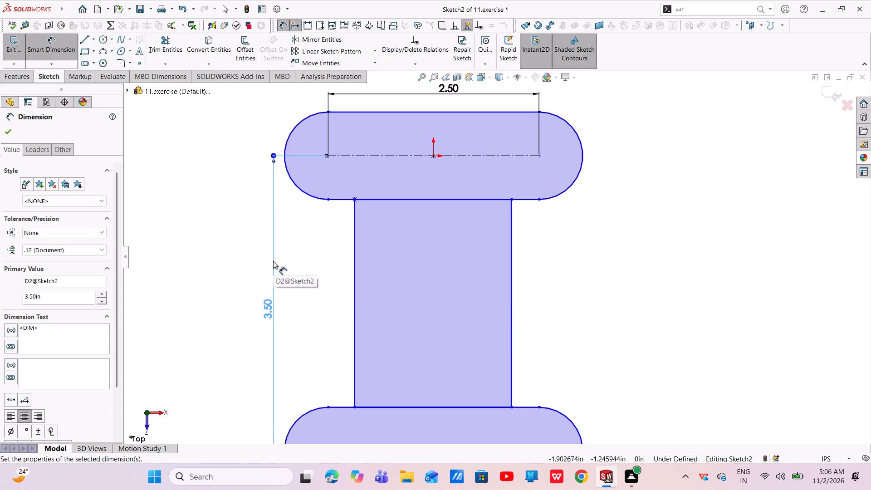
Dimension the radius of the upper slot's end arc as 0.5 in.
left_click(572, 186)
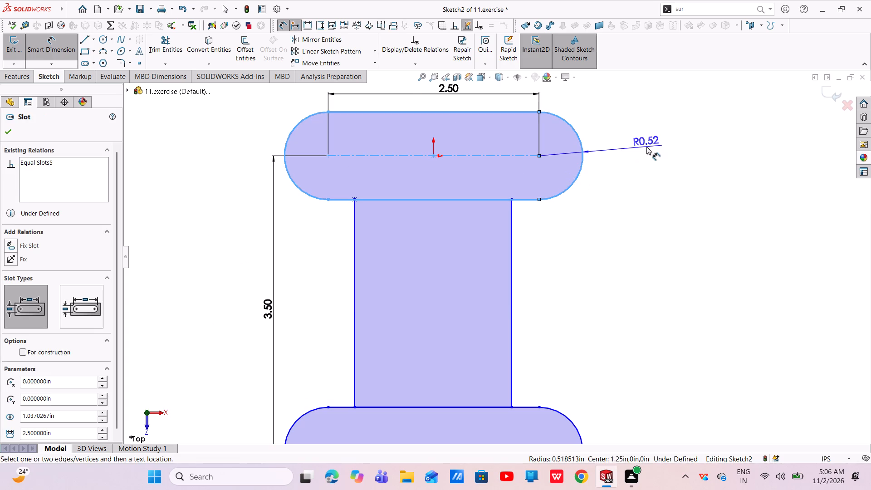
left_click(646, 147)
key("BackSpace")
type("0.5")
key("Return")
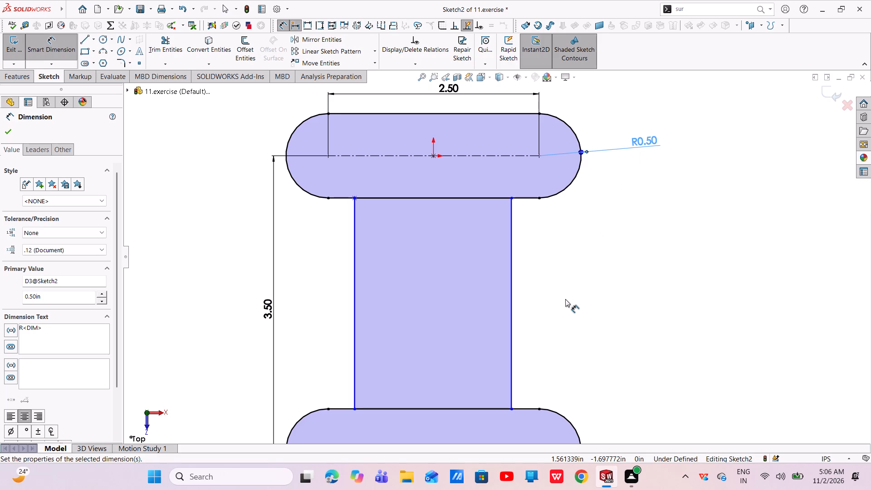
Dimension the distance between the connecting rectangle's two vertical sides as 1.5 in and finish dimensioning.
left_click(353, 294)
left_click(512, 313)
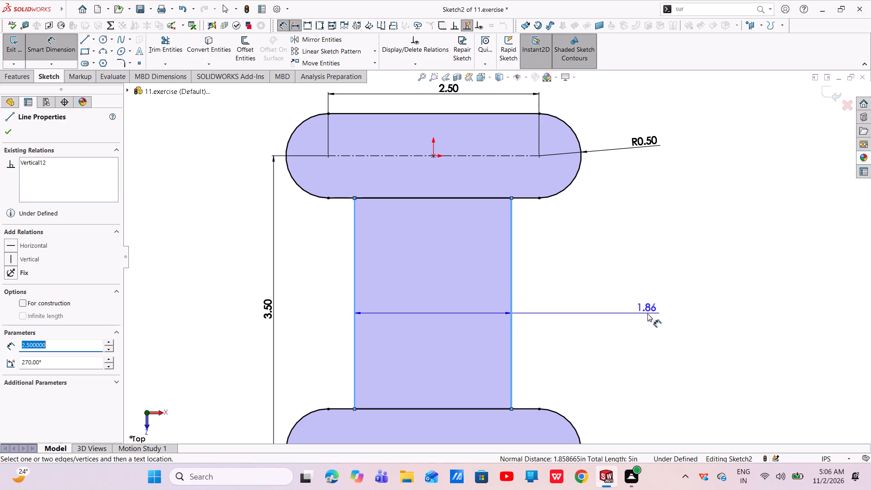
left_click(647, 314)
key("BackSpace")
type("1.5")
key("Return")
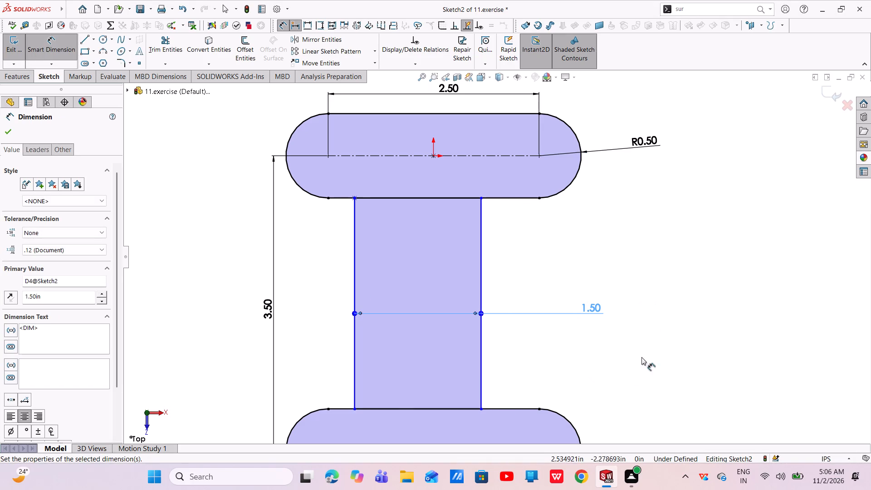
key("Escape")
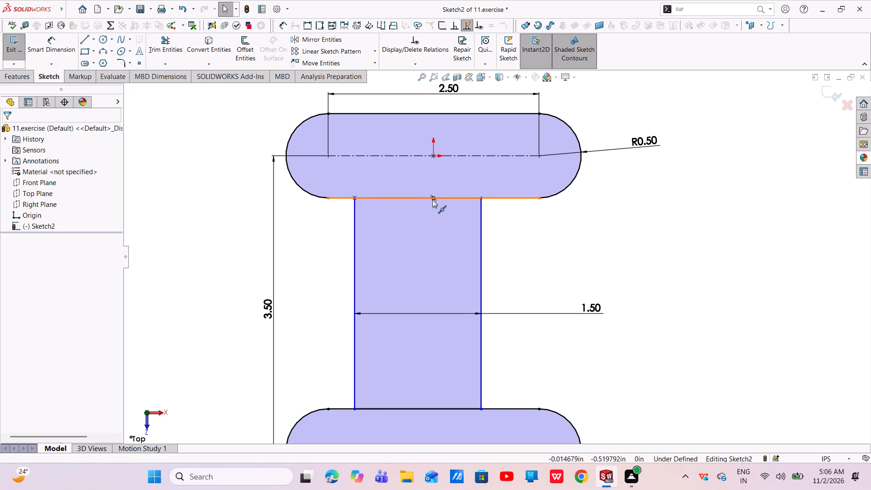
Shift the connecting rectangle horizontally by its left side until it is roughly centered below the origin.
left_click_drag(357, 284, 386, 288)
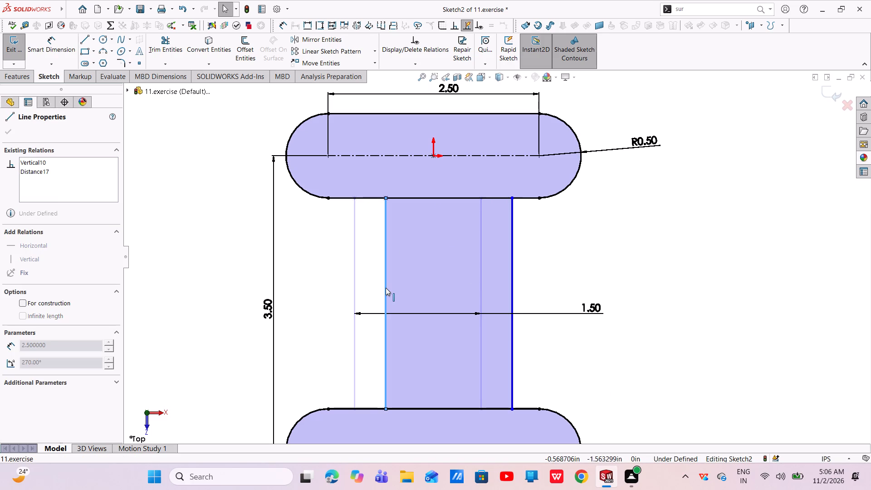
left_click_drag(386, 288, 376, 288)
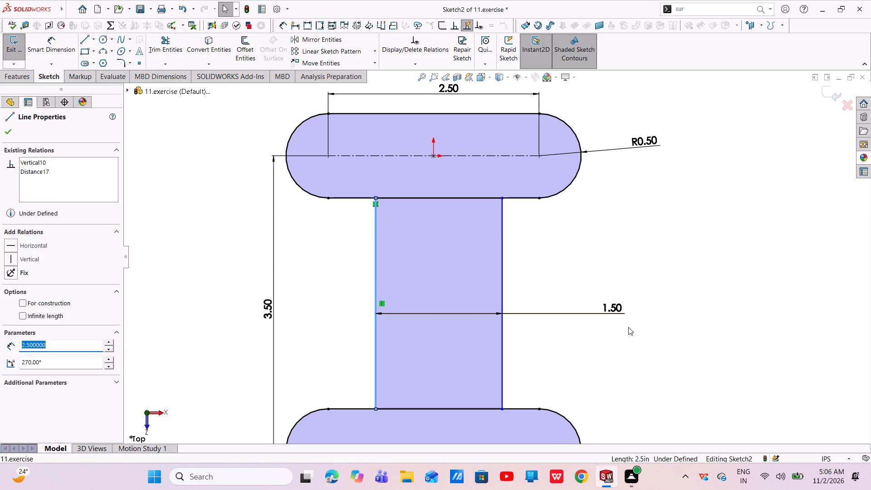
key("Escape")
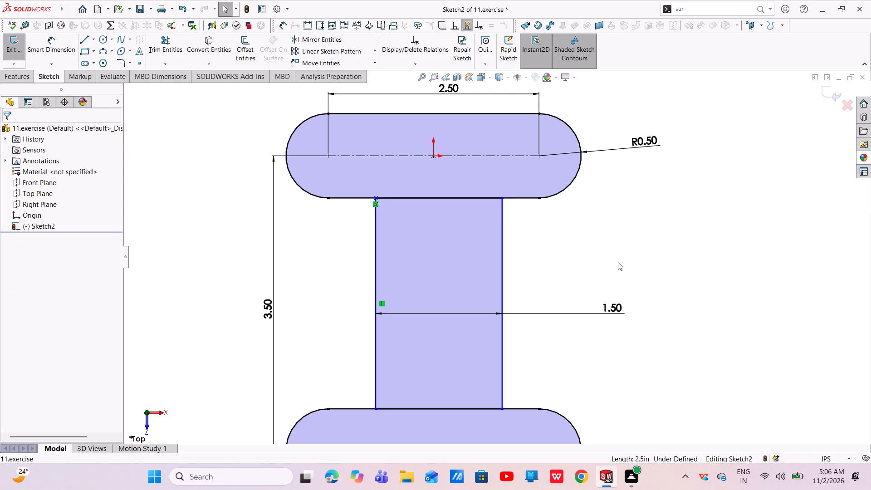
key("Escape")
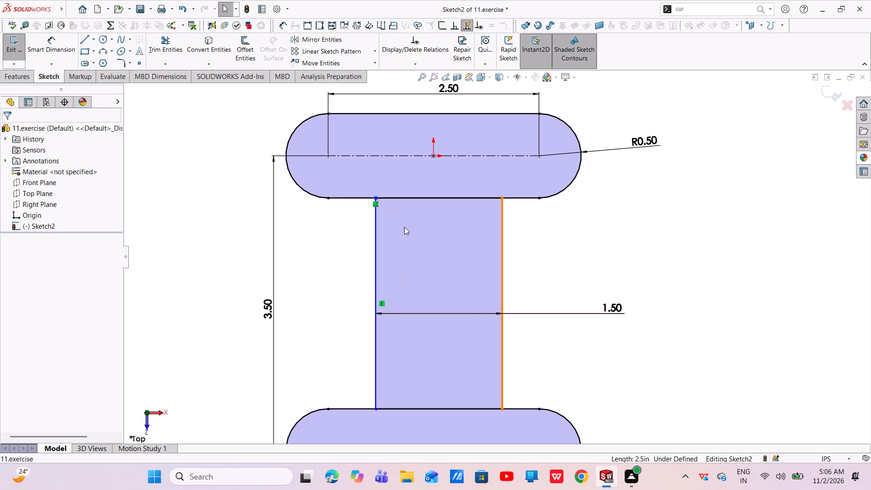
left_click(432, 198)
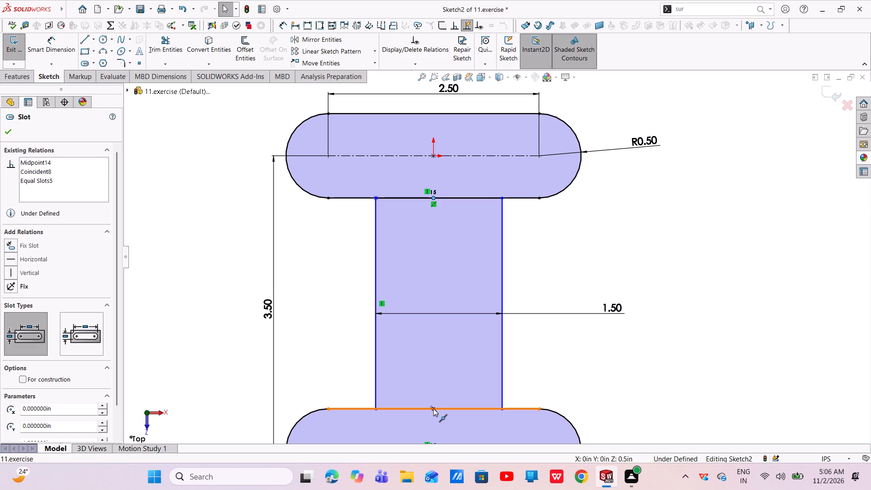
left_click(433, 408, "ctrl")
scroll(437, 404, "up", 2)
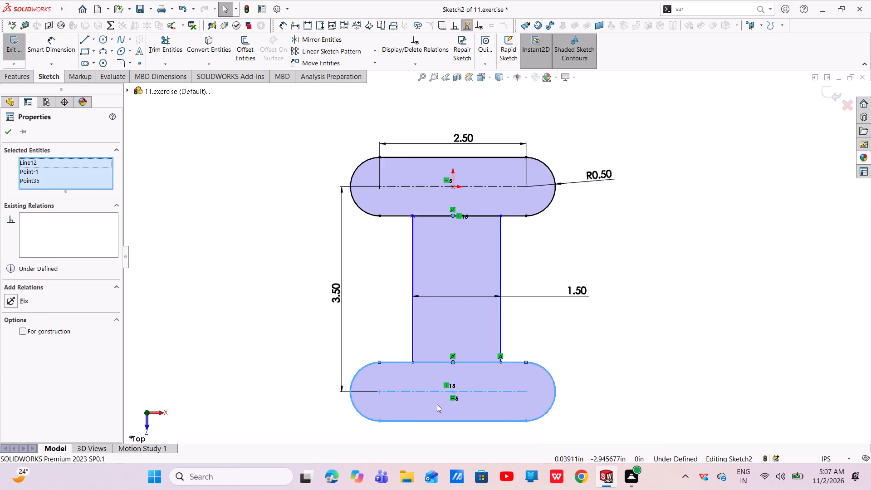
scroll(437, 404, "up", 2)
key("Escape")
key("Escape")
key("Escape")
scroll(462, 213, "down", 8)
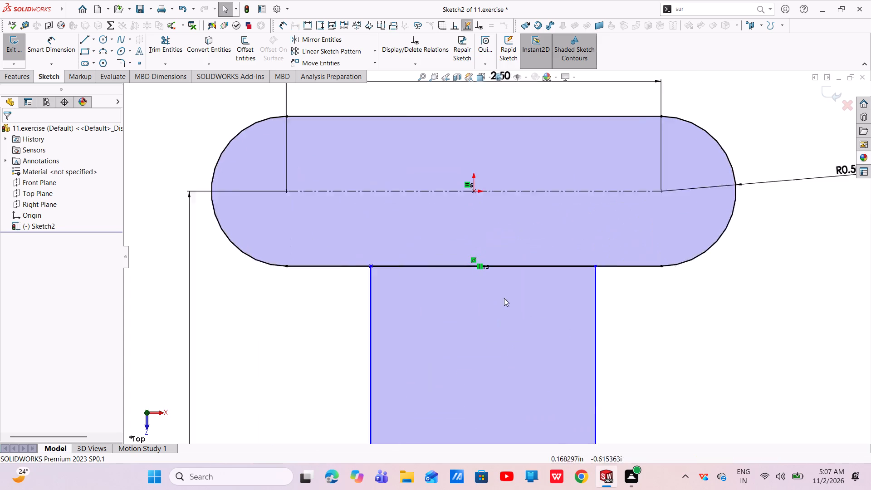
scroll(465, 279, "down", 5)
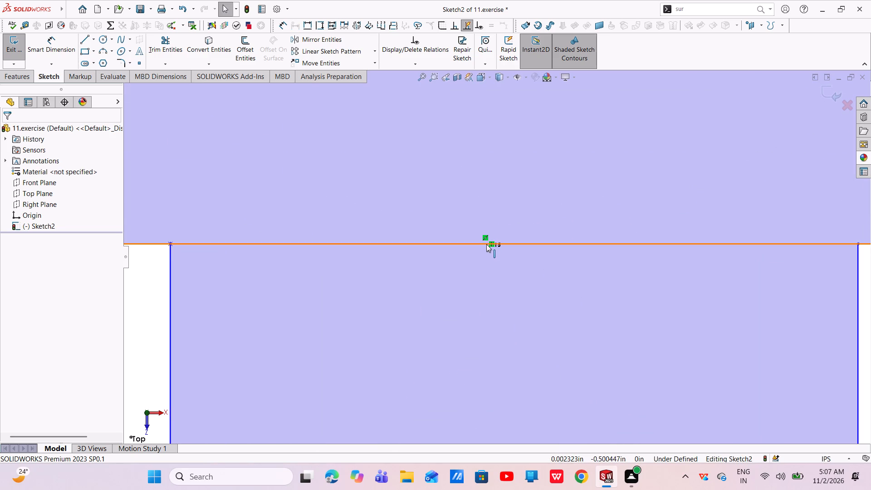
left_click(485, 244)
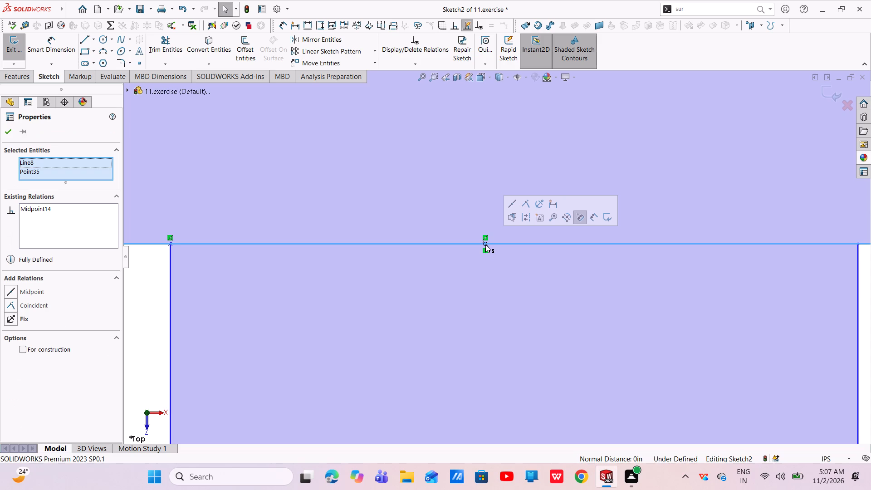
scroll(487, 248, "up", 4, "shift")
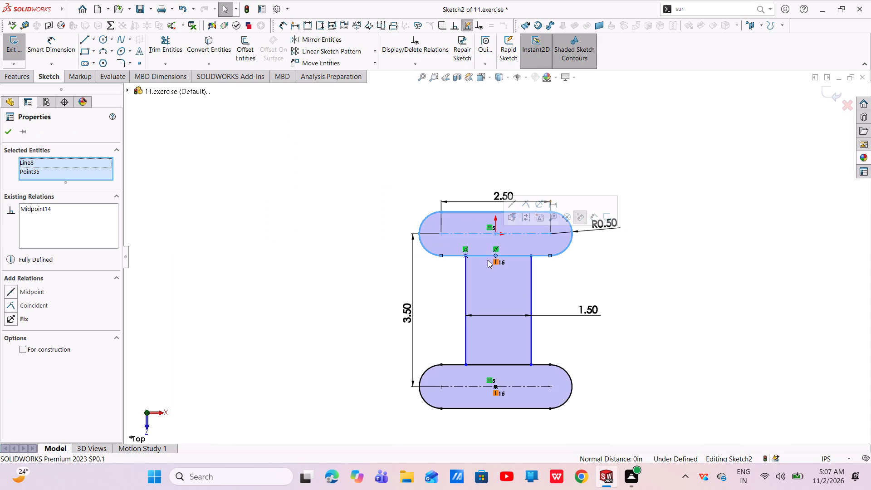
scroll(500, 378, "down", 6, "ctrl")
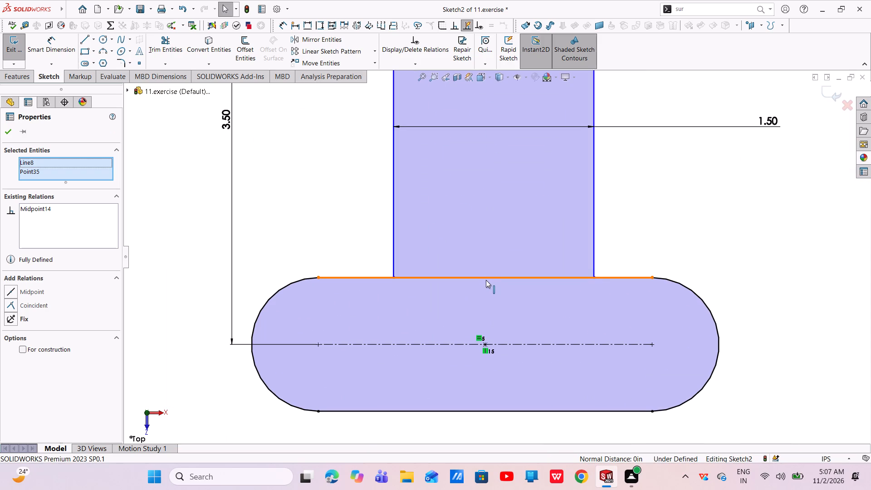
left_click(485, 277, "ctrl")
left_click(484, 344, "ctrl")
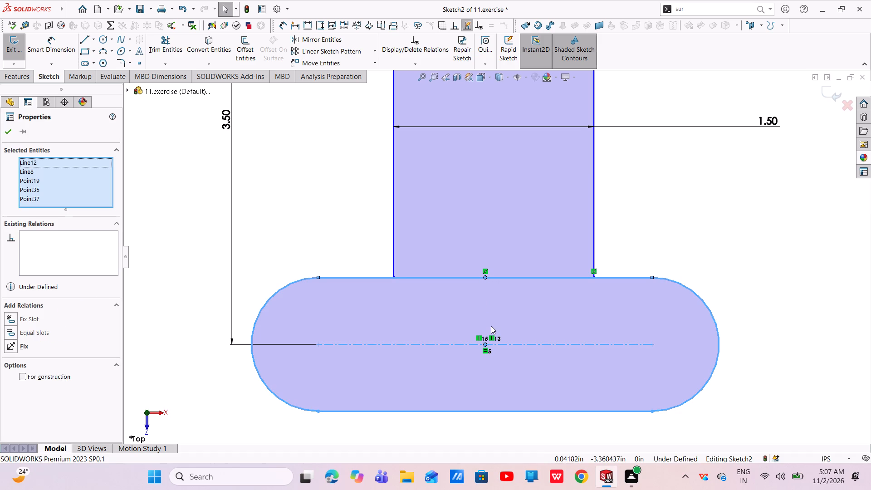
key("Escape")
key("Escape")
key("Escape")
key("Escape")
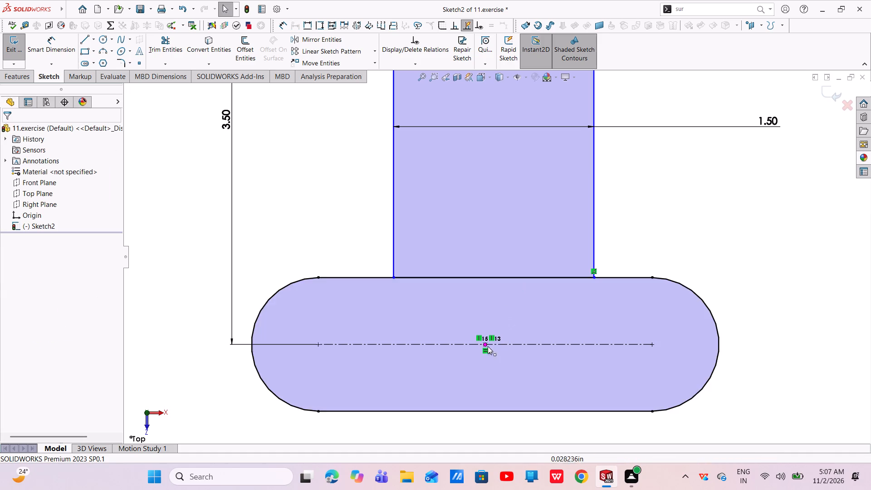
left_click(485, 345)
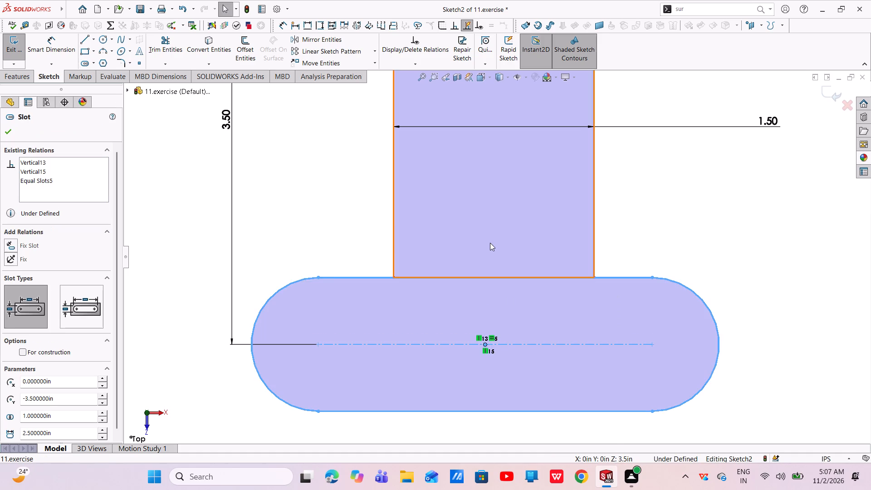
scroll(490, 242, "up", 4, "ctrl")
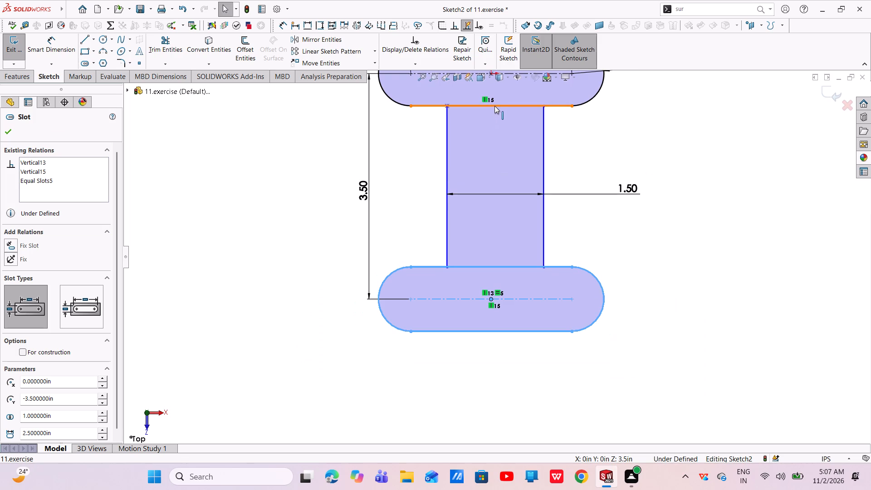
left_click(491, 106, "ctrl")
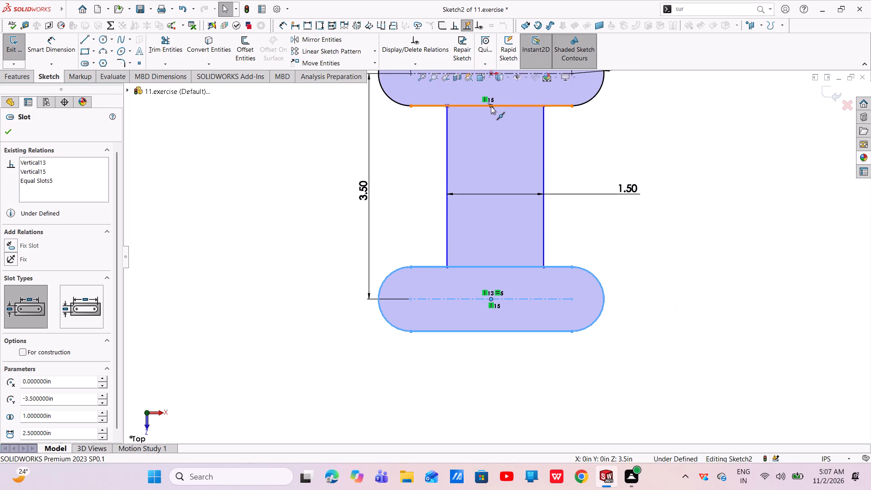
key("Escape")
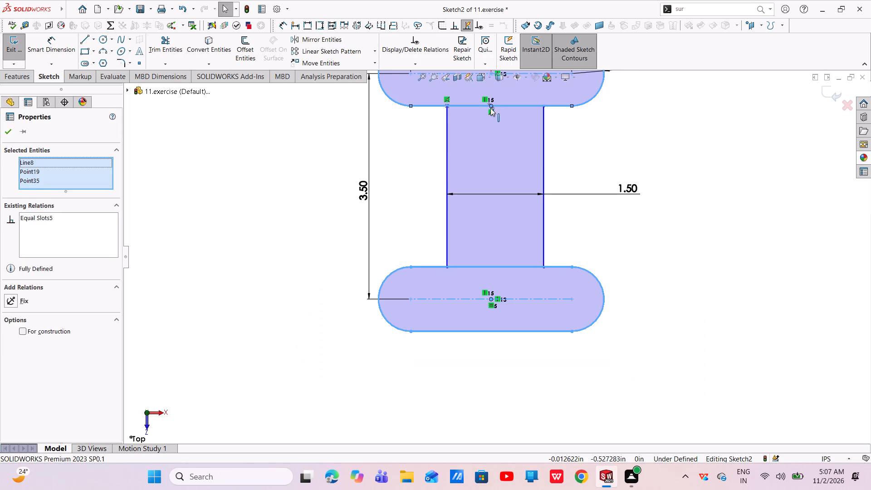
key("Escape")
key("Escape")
Sketch a horizontal centerline joining the midpoints of the connecting rectangle's two vertical sides.
left_click(95, 42)
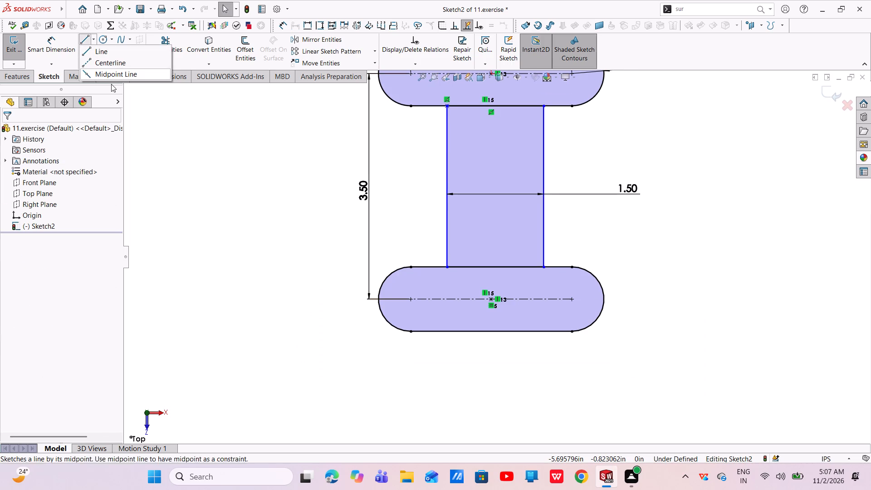
left_click(111, 59)
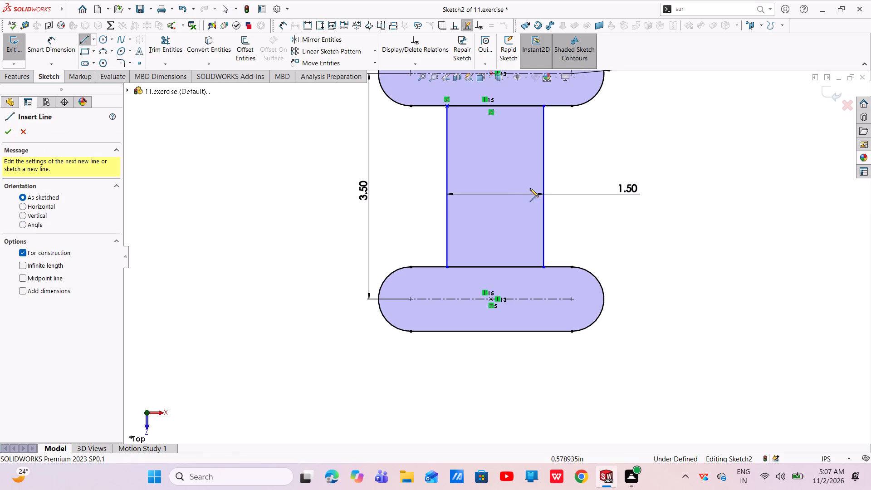
left_click(542, 185)
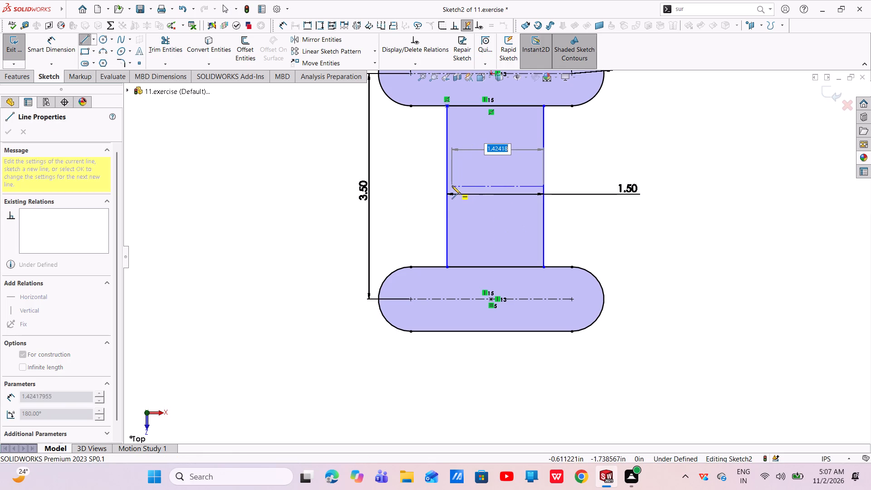
left_click(448, 186)
right_click(445, 188)
left_click(456, 199)
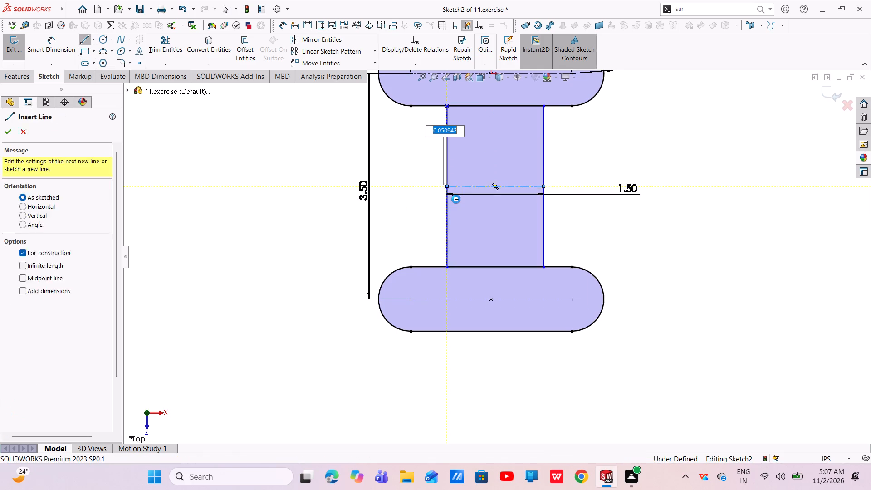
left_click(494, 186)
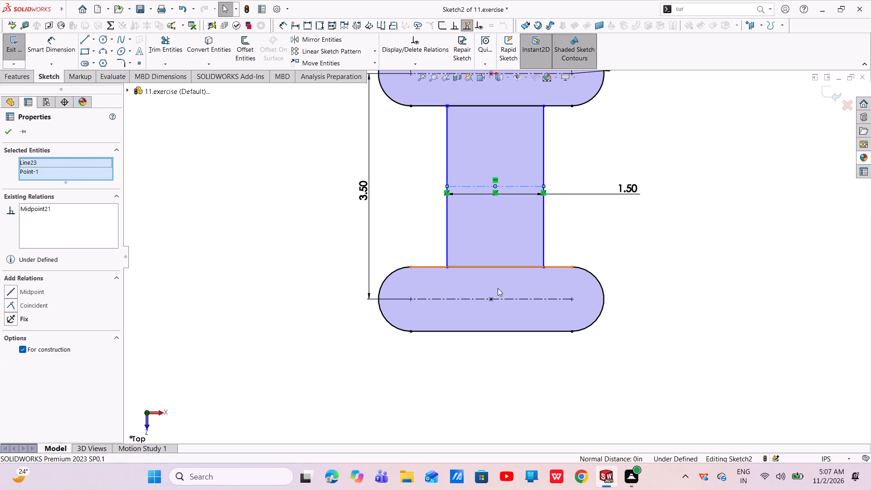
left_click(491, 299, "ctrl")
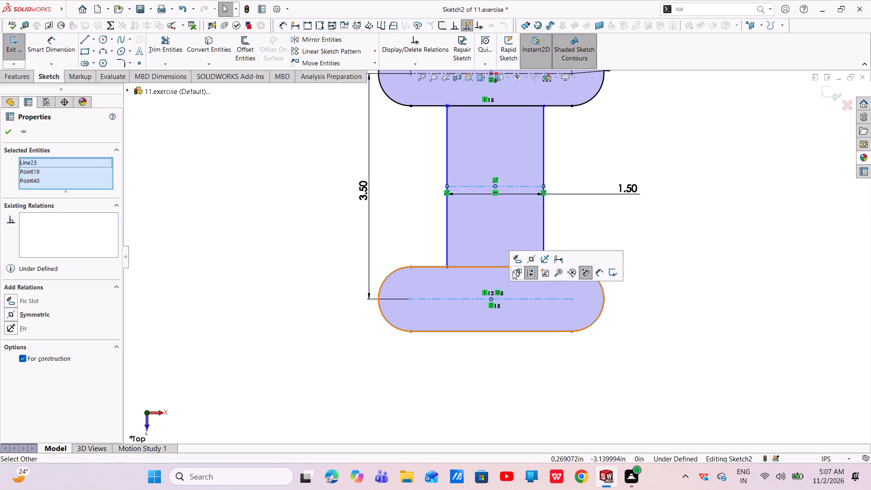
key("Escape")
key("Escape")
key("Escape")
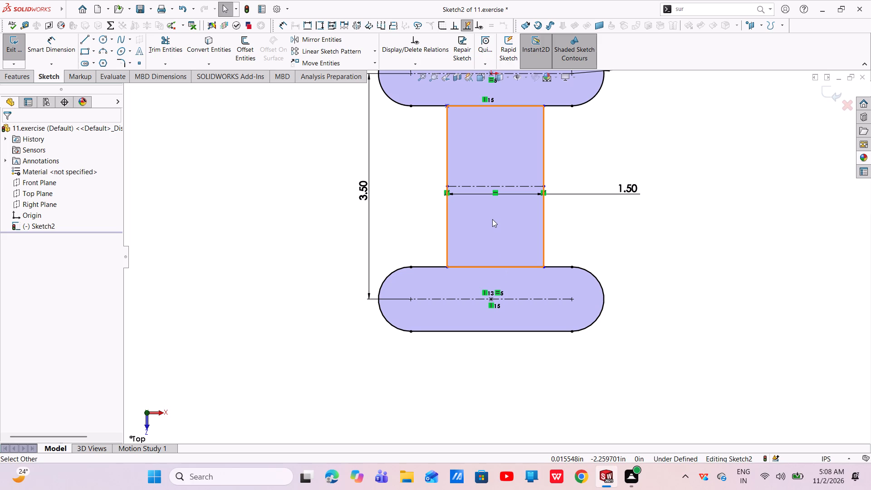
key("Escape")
Make the new centerline's midpoint vertical with the lower slot's center point, and exit the sketch.
left_click(495, 186)
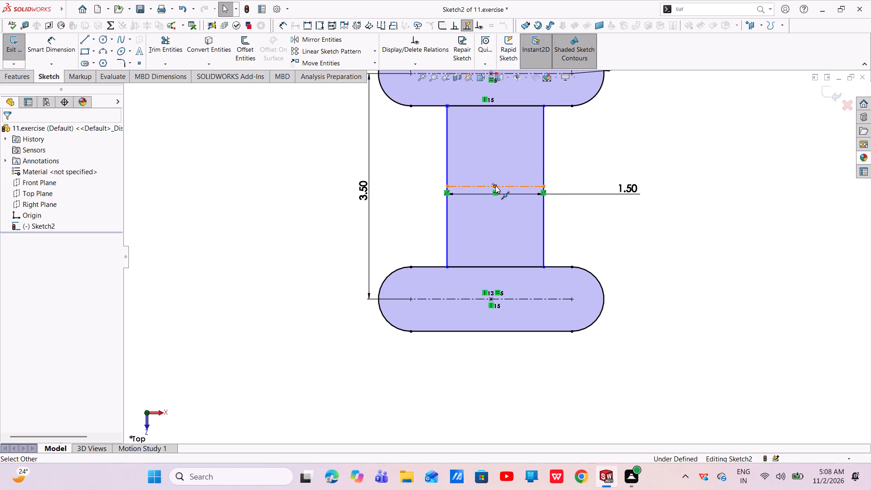
left_click(492, 298, "ctrl")
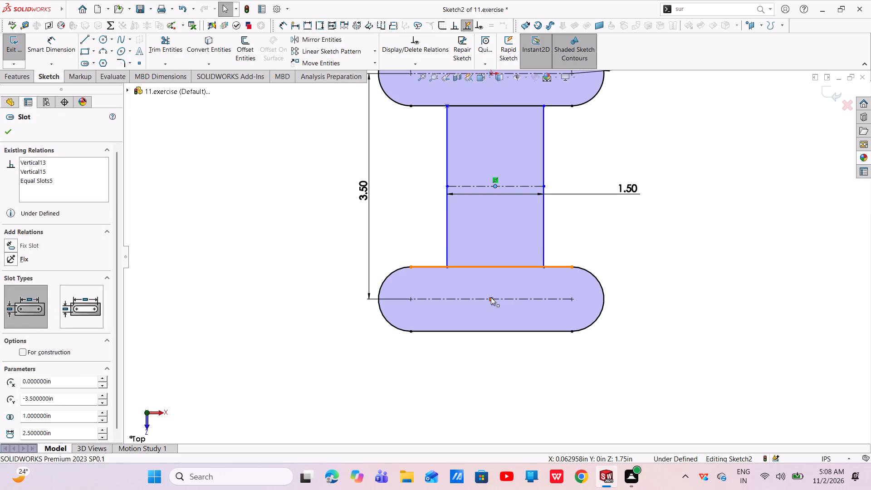
left_click(544, 258)
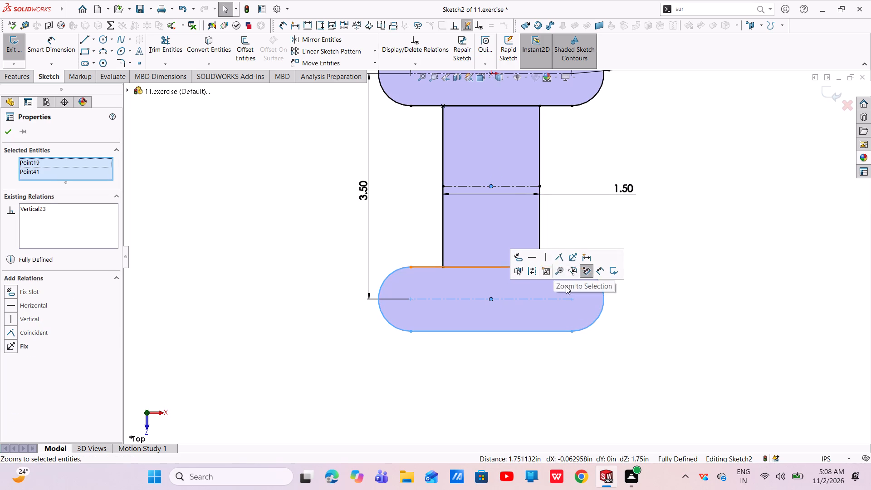
key("Escape")
key("Escape")
scroll(580, 259, "up", 4)
scroll(568, 201, "down", 1)
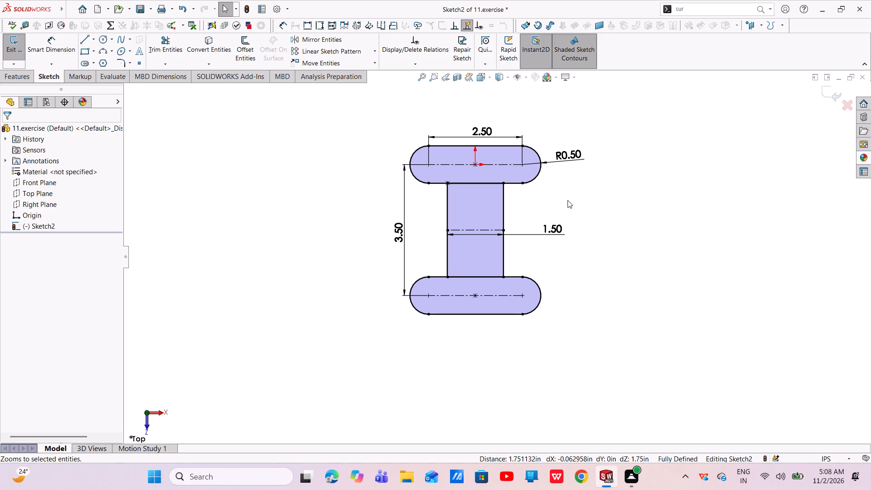
left_click(831, 94)
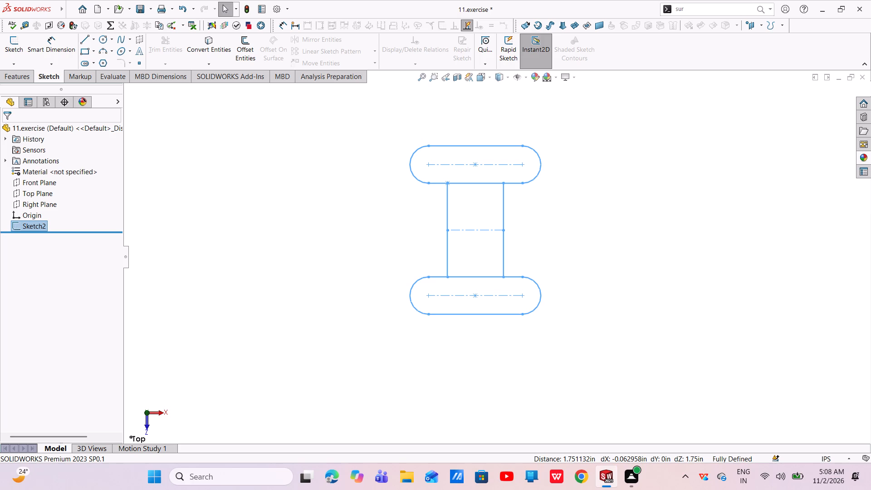
Extrude both slot regions and the connecting rectangle region as one boss, blind to a depth of 0.5 in.
left_click(17, 78)
left_click(9, 50)
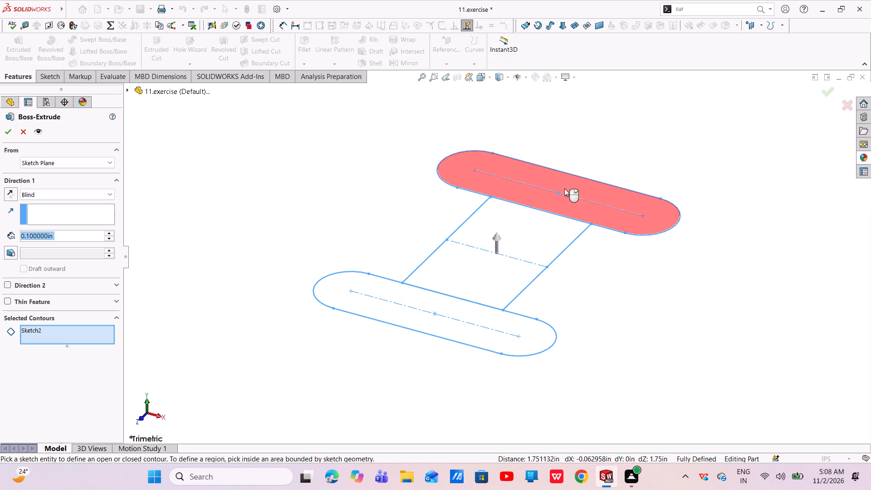
left_click(564, 188)
left_click(546, 239)
left_click(457, 310)
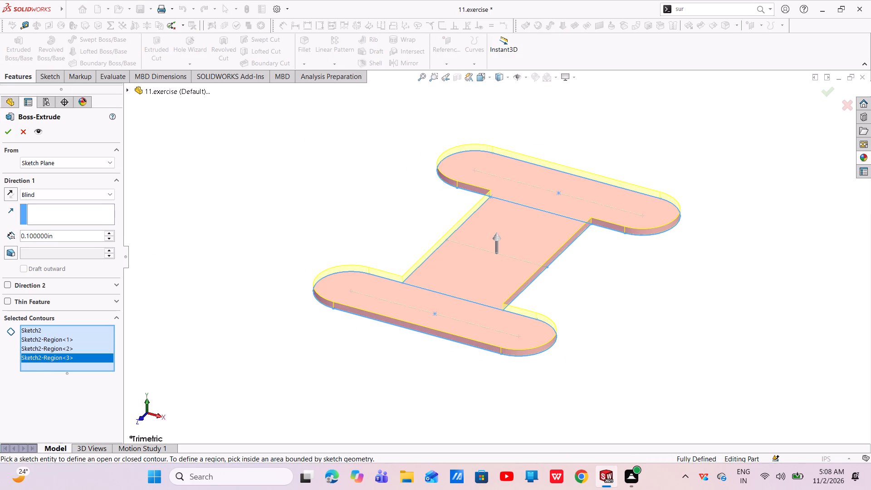
double_click(108, 235)
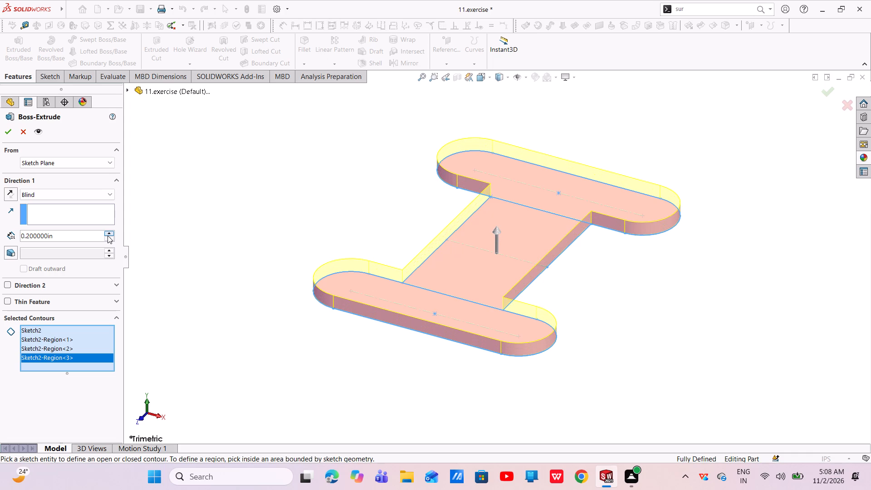
left_click(108, 235)
left_click(105, 234)
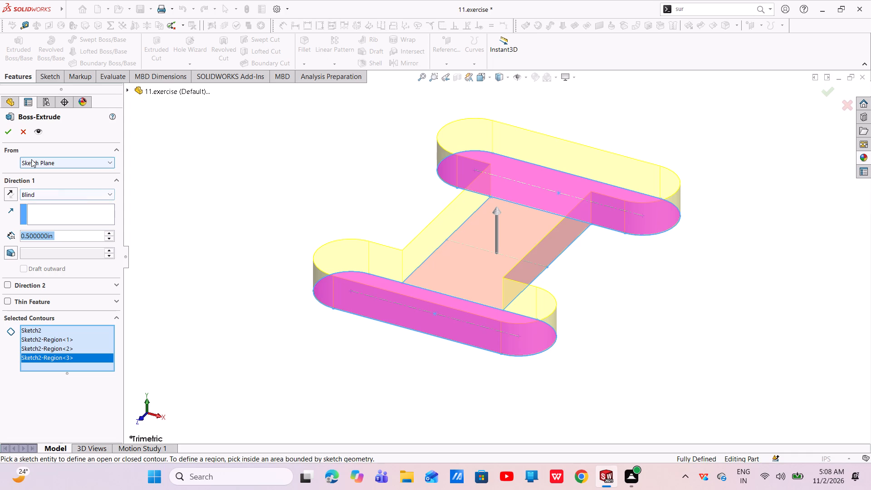
left_click(8, 133)
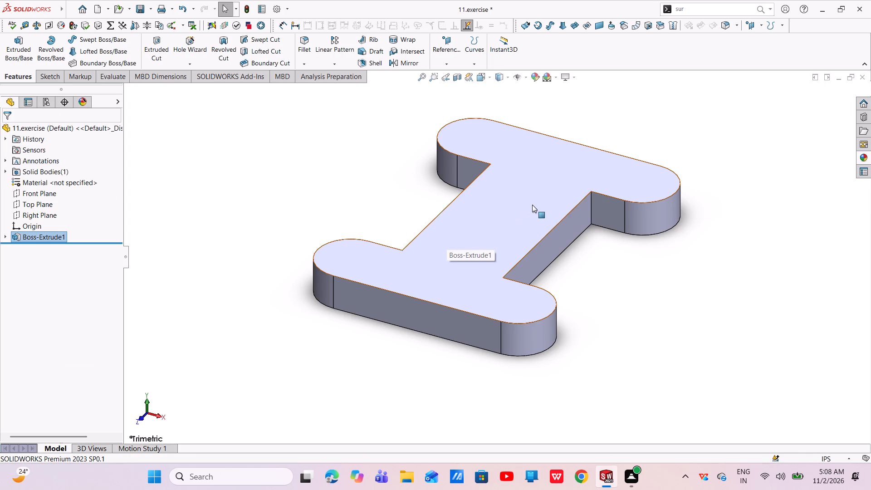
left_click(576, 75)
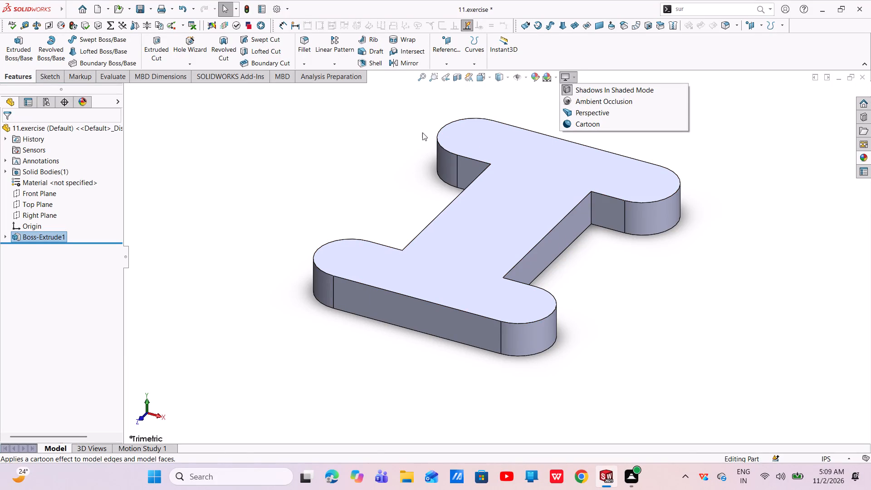
Start a sketch on the extruded base's top face and show the base extrusion's sketch as reference.
left_click(522, 209)
left_click(565, 181)
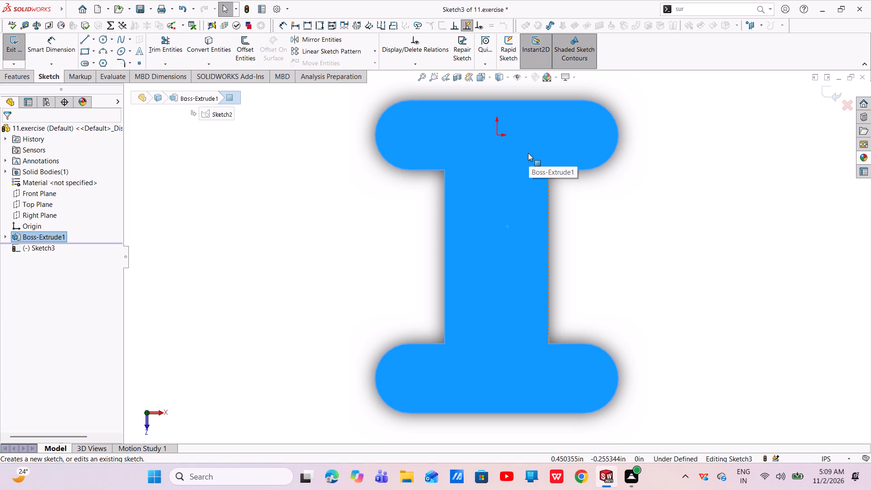
left_click(4, 238)
left_click(42, 246)
left_click(50, 231)
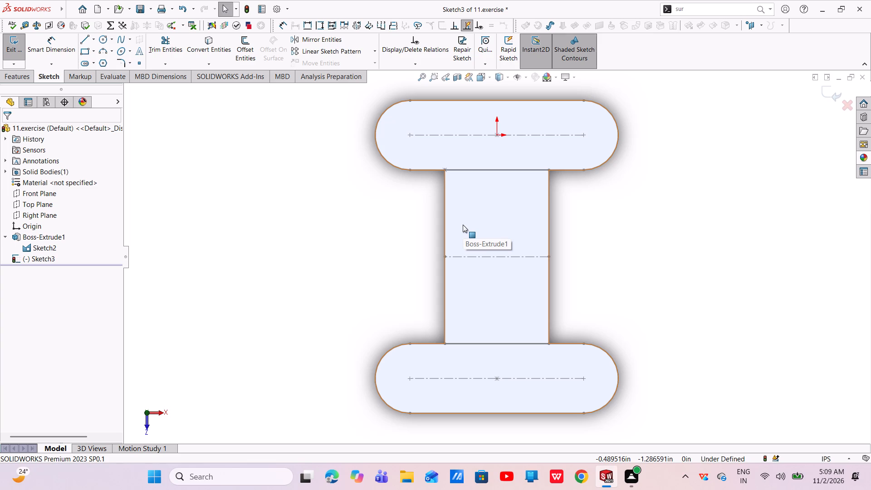
Sketch three circles on the upper slot's left arc center, origin and right arc center, with radii about 0.33, 0.29 and 0.32 in.
left_click(100, 40)
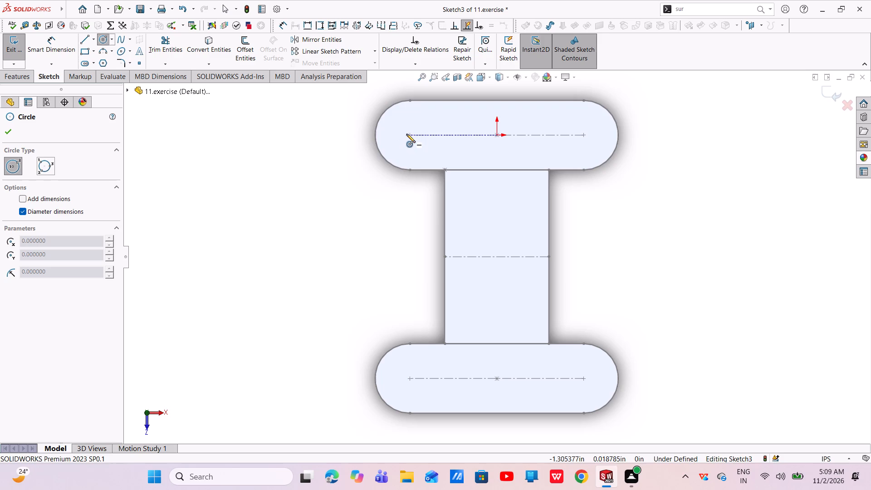
left_click(408, 135)
left_click(425, 153)
right_click(425, 152)
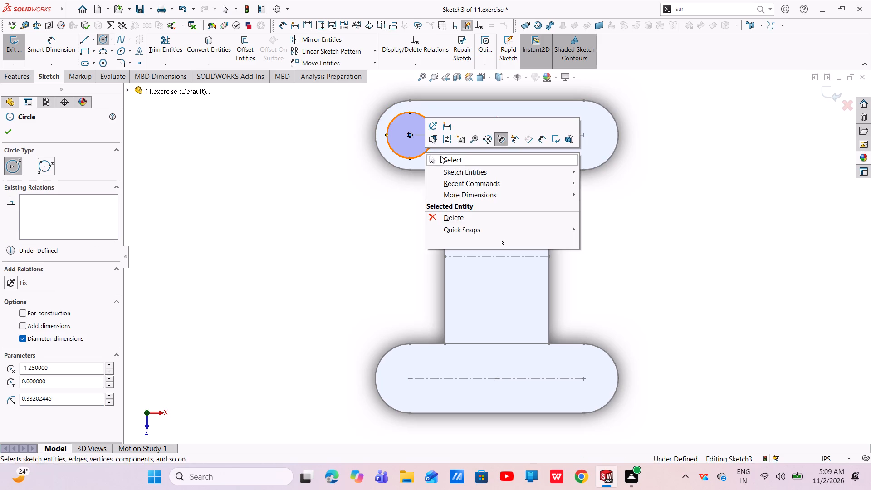
left_click(440, 156)
left_click(99, 39)
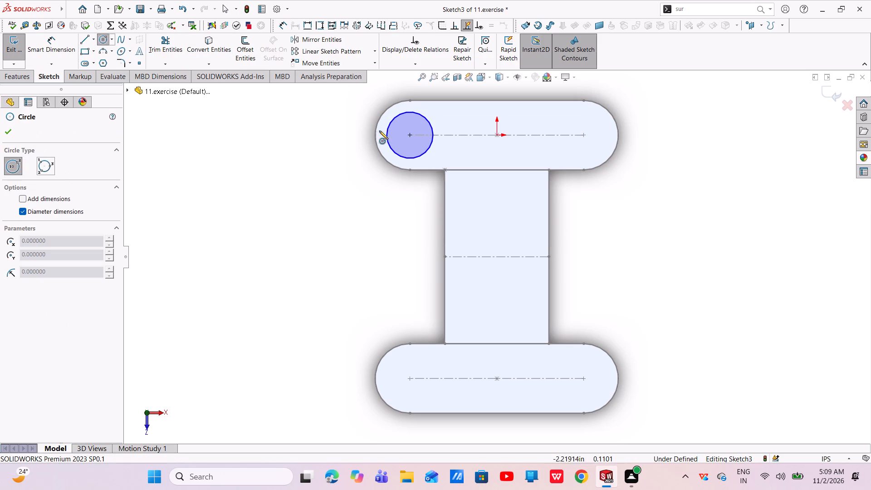
left_click(496, 134)
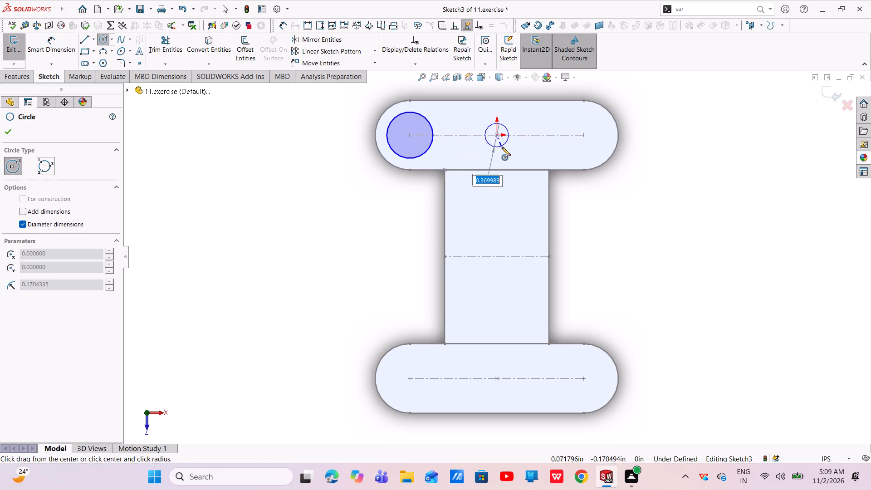
left_click(508, 152)
right_click(508, 152)
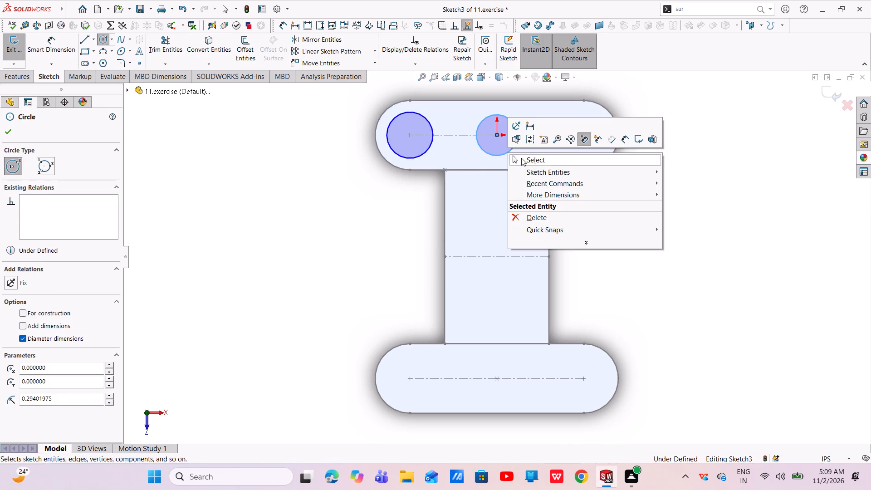
left_click(521, 158)
left_click(104, 40)
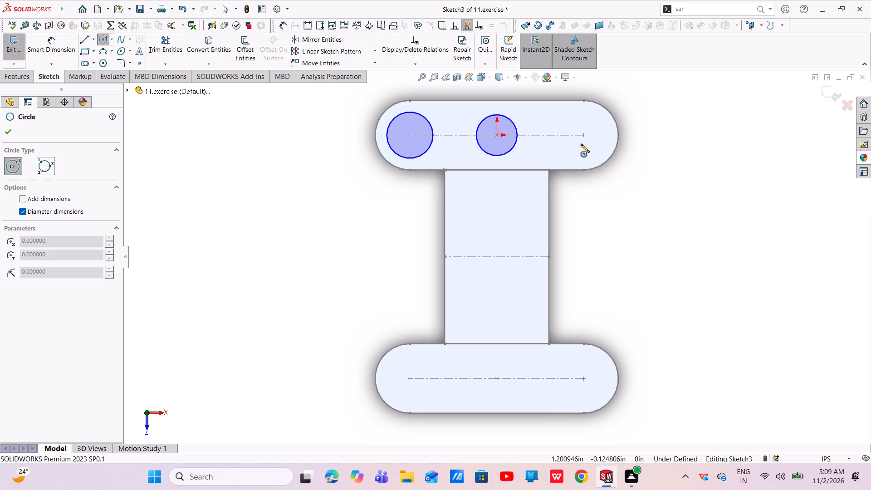
left_click(582, 137)
left_click(591, 156)
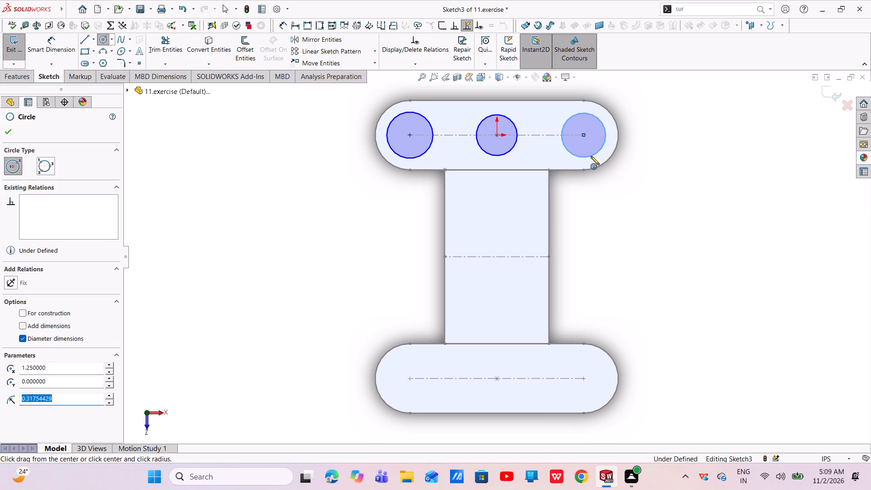
right_click(591, 156)
left_click(597, 159)
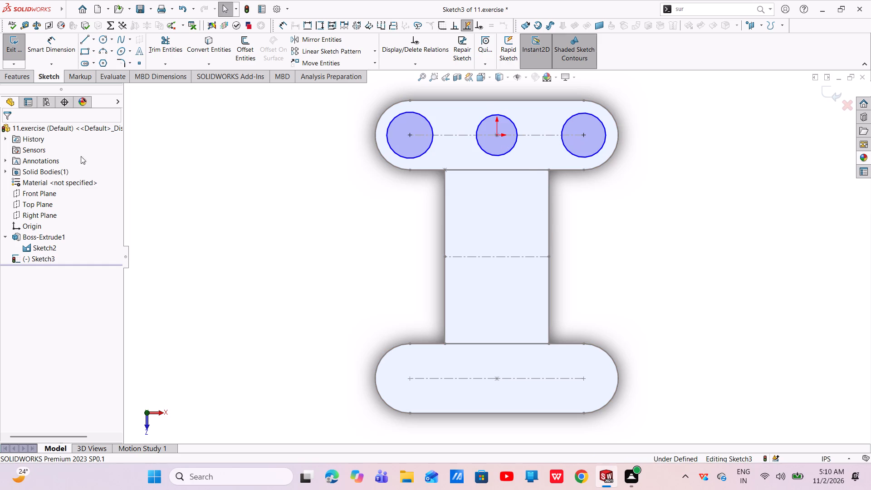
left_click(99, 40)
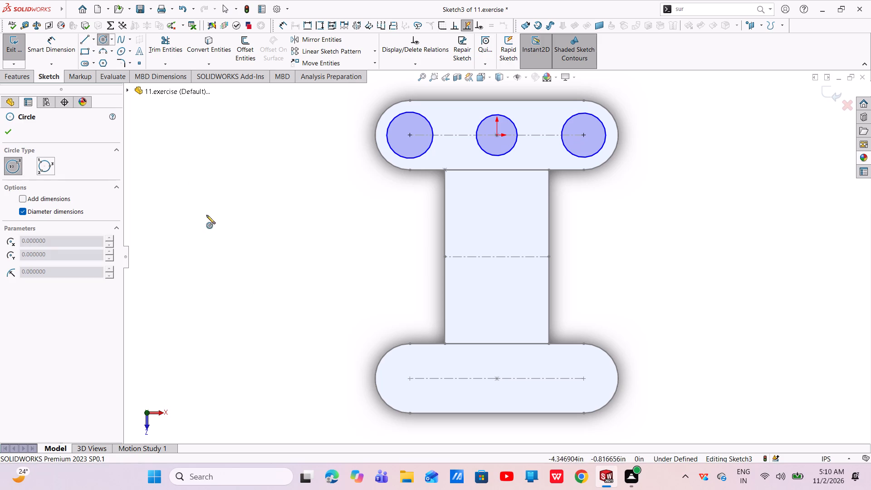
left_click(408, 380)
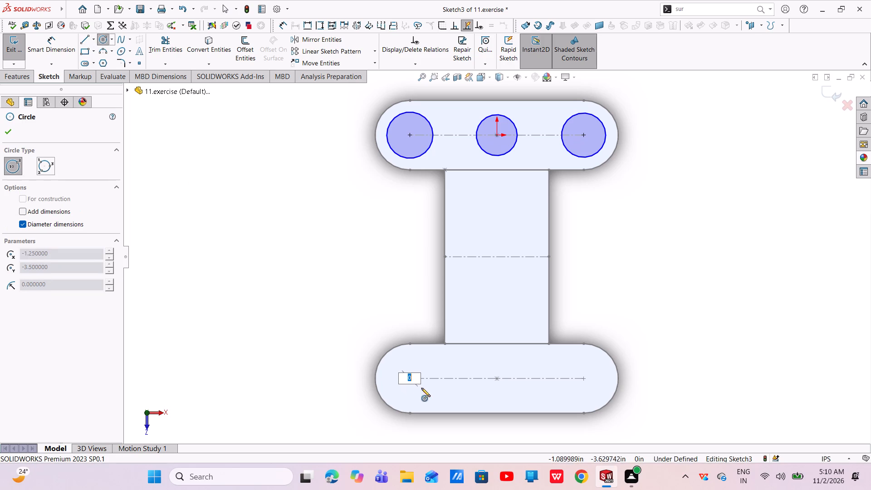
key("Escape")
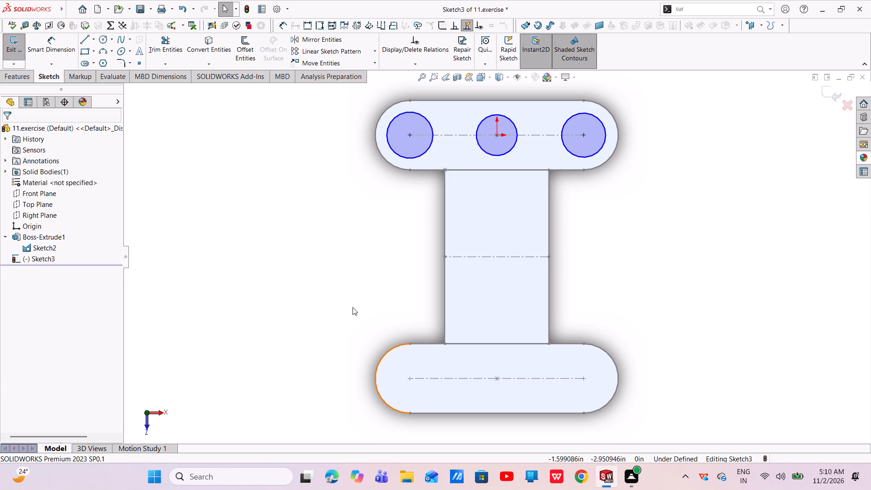
Sketch circles on the lower slot's left and right arc centers, with radii about 0.36 and 0.45 in.
left_click(105, 39)
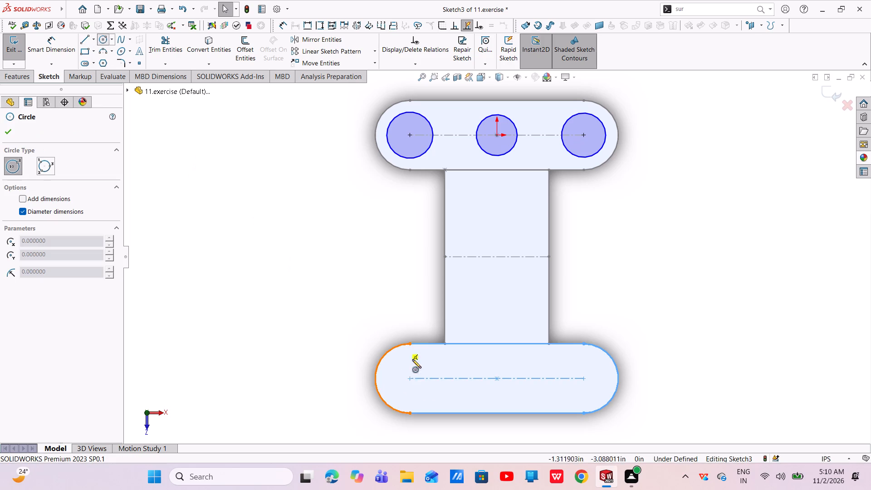
left_click_drag(409, 377, 429, 395)
right_click(427, 392)
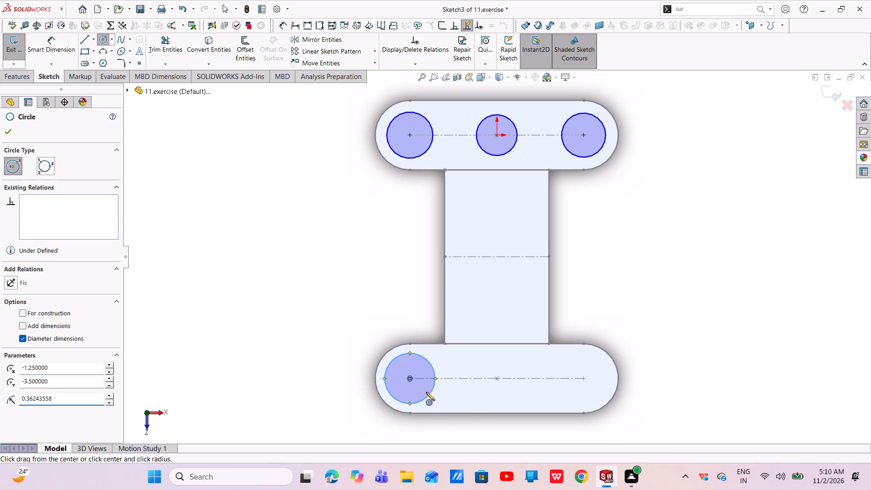
left_click(438, 400)
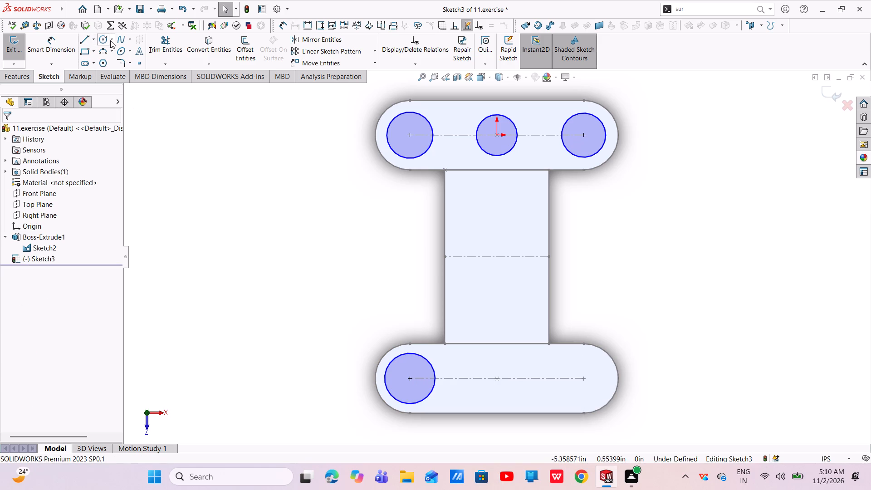
left_click(106, 39)
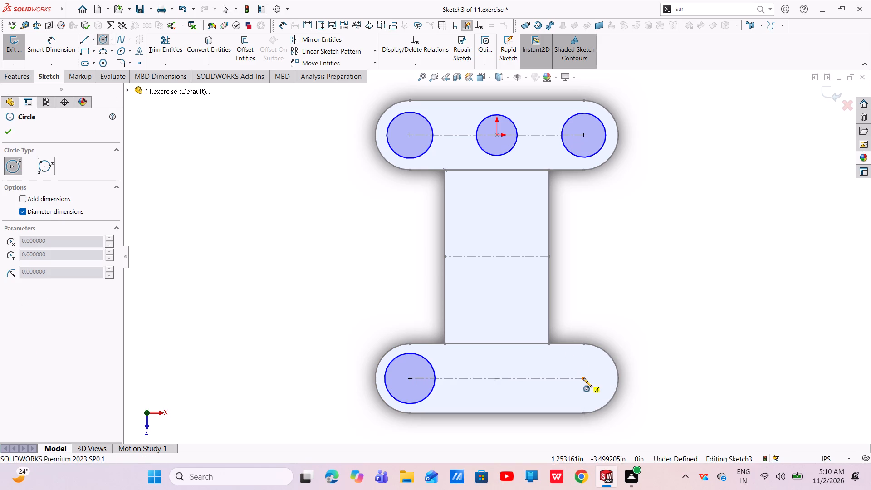
left_click_drag(583, 378, 603, 403)
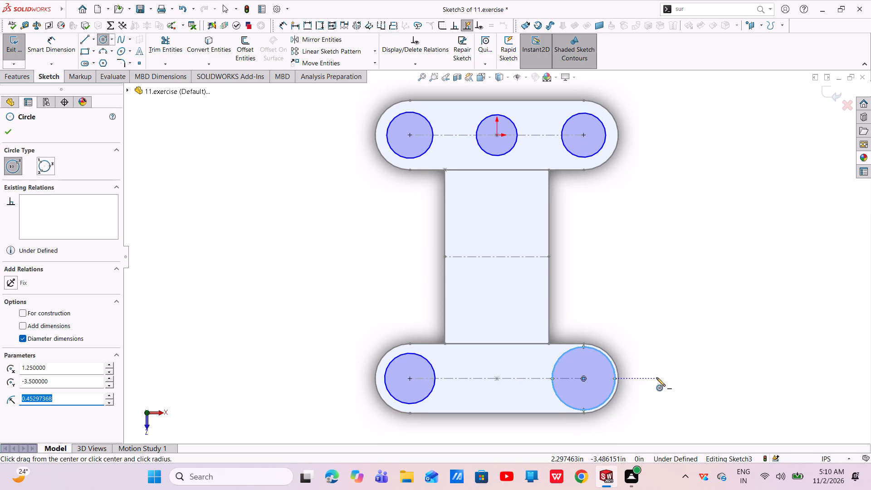
right_click(656, 377)
left_click(686, 385)
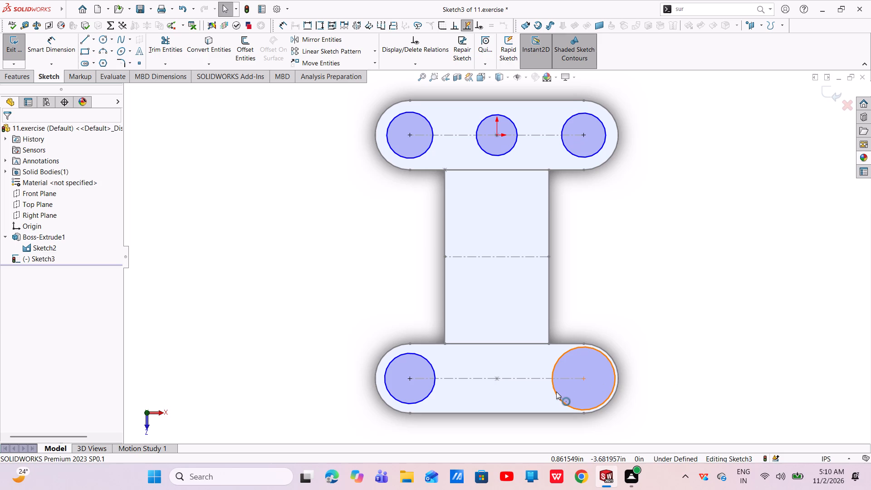
Make all five circles on the two slots equal in size.
left_click(556, 392, "ctrl")
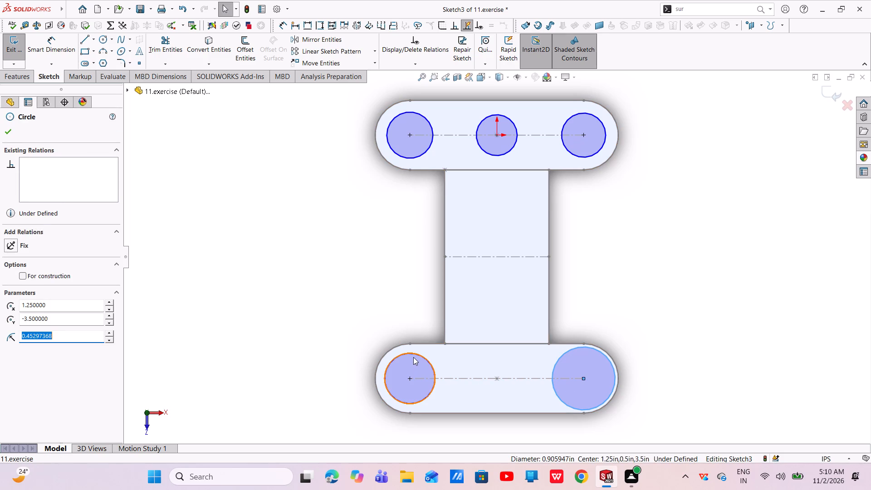
left_click(413, 353, "ctrl")
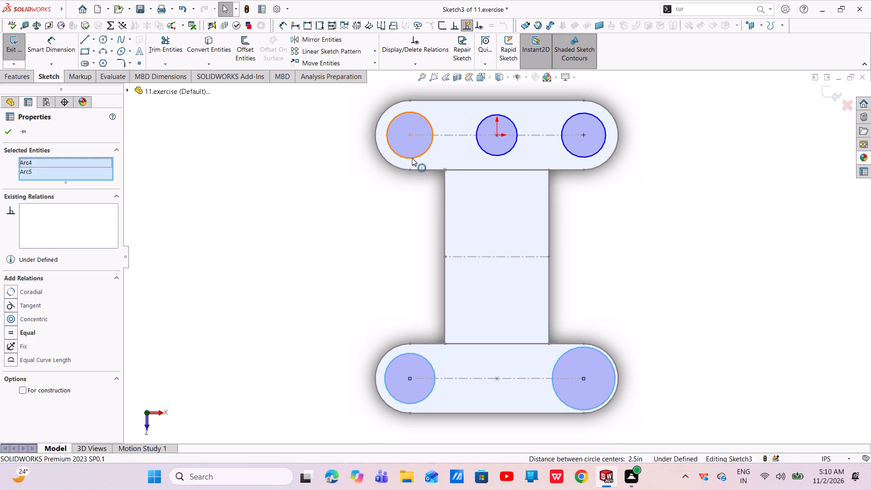
left_click(412, 158, "ctrl")
left_click(508, 154, "ctrl")
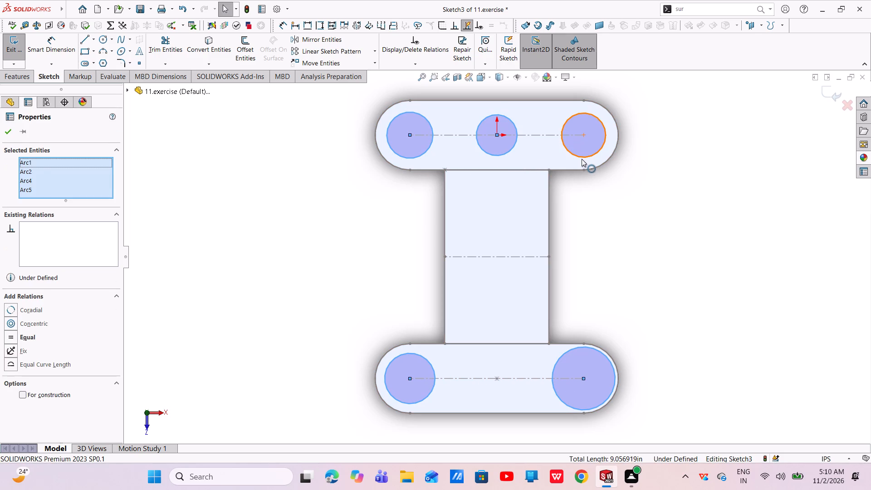
left_click(582, 158, "ctrl")
left_click(631, 122)
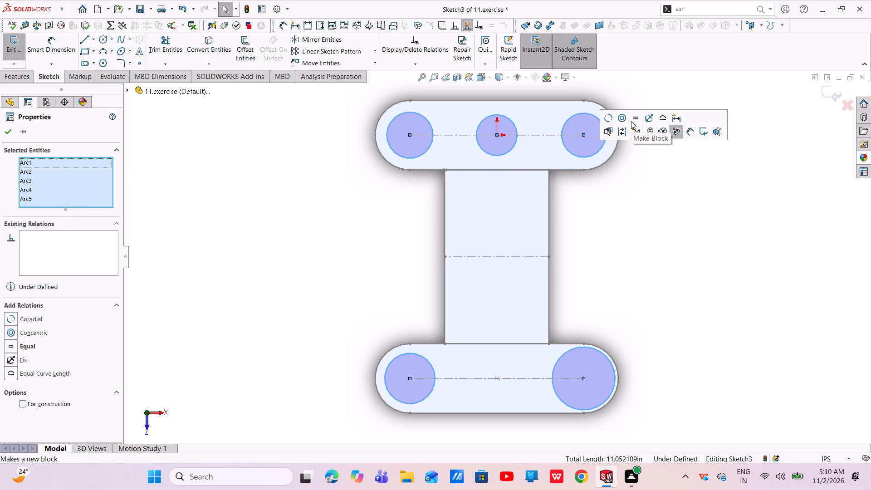
key("Escape")
key("Escape")
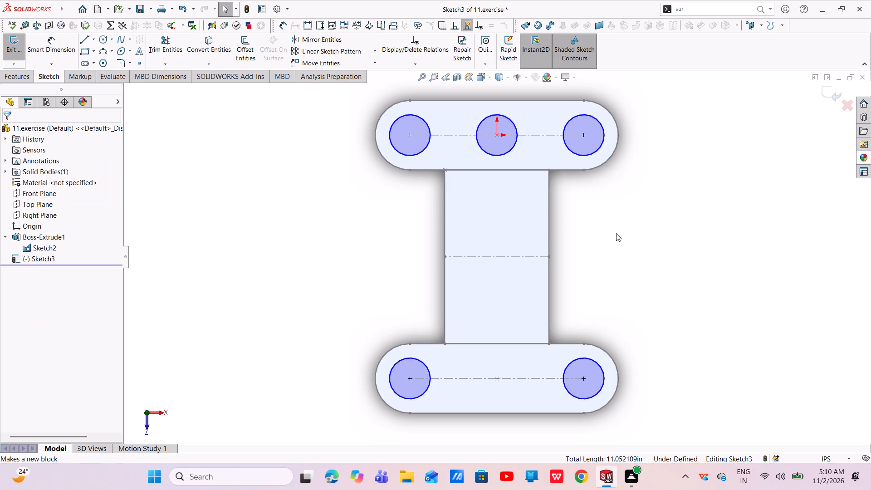
Dimension the upper slot's right circle with a diameter of 0.5 in.
left_click(60, 39)
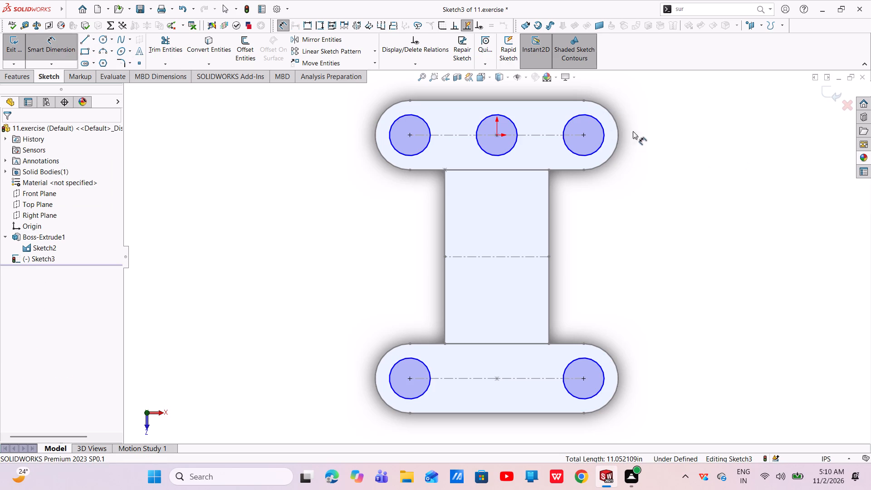
left_click(603, 142)
left_click(689, 142)
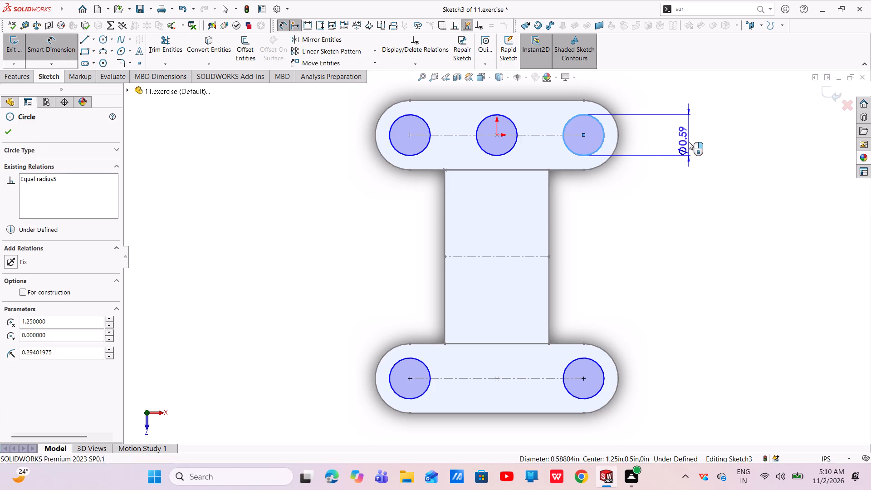
key("BackSpace")
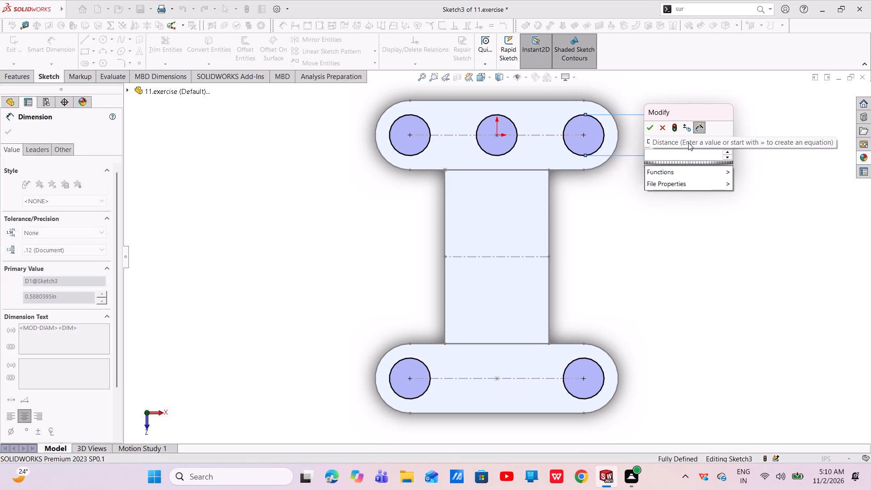
type("0.")
key("5")
key("Return")
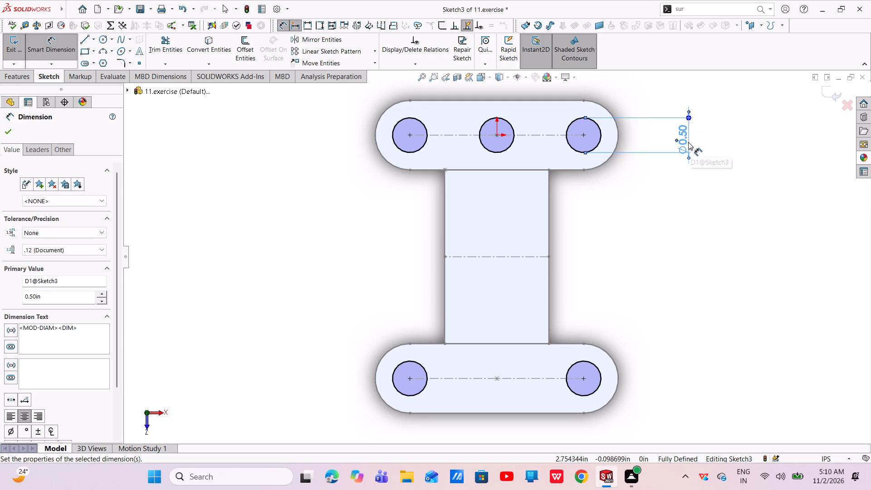
left_click(8, 132)
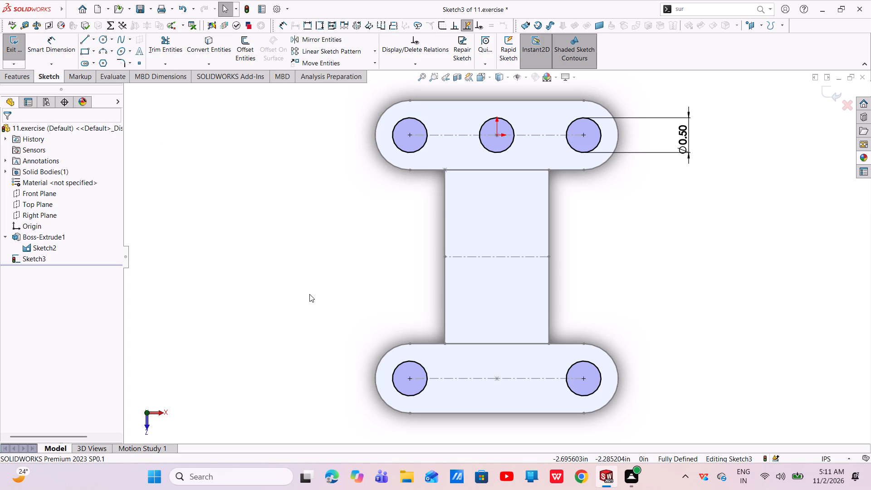
Sketch three connected 0.5 in lines from the center circle's left side up to the upper slot's outer edge, across, and down to its right side.
scroll(531, 112, "down", 3)
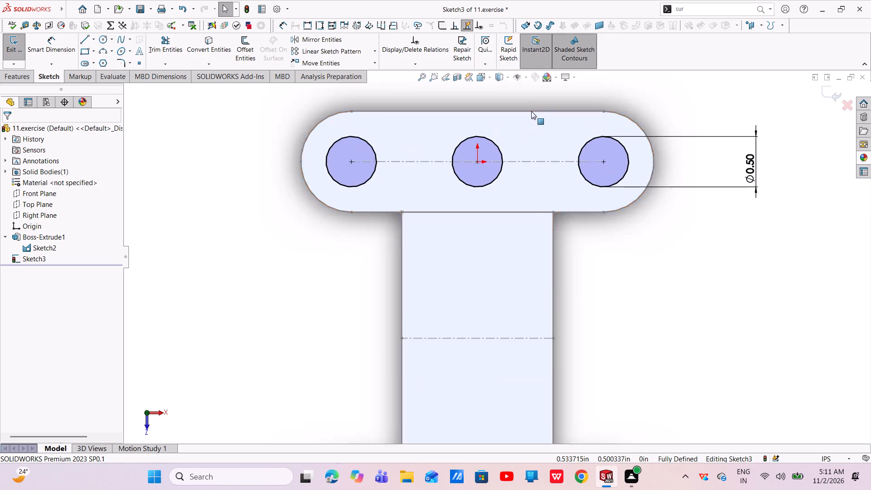
scroll(531, 111, "down", 3)
left_click(86, 37)
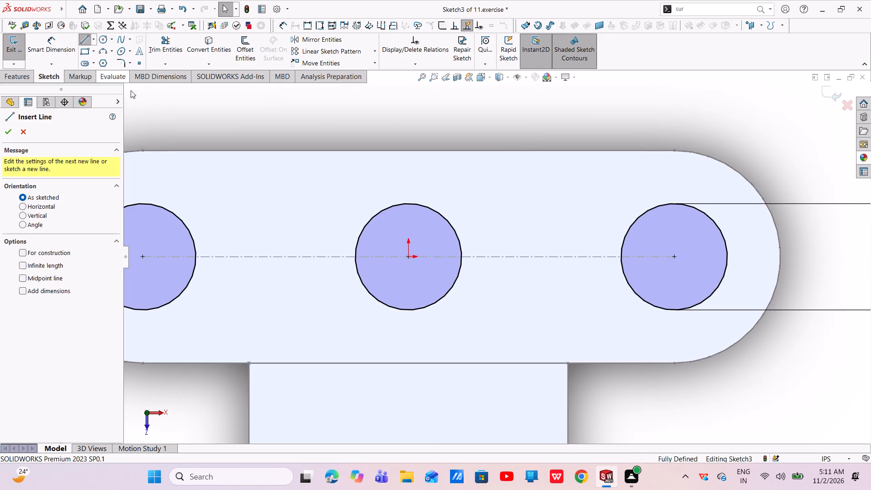
left_click(355, 256)
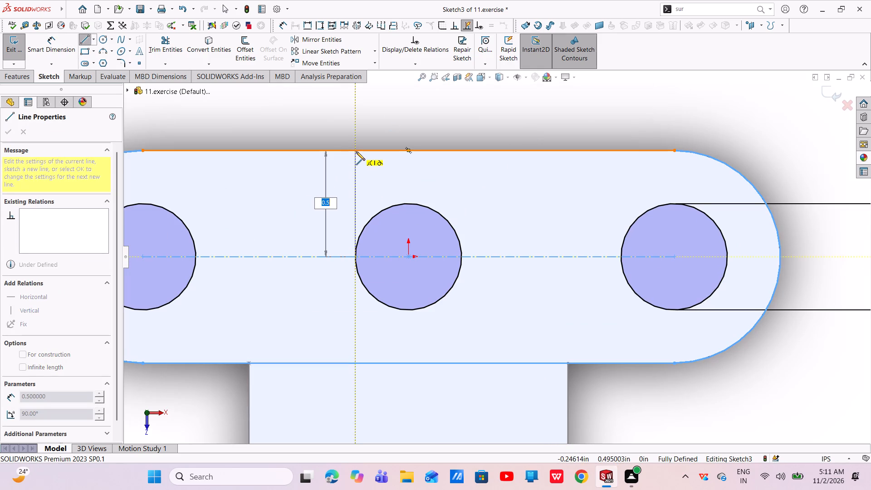
left_click(356, 152)
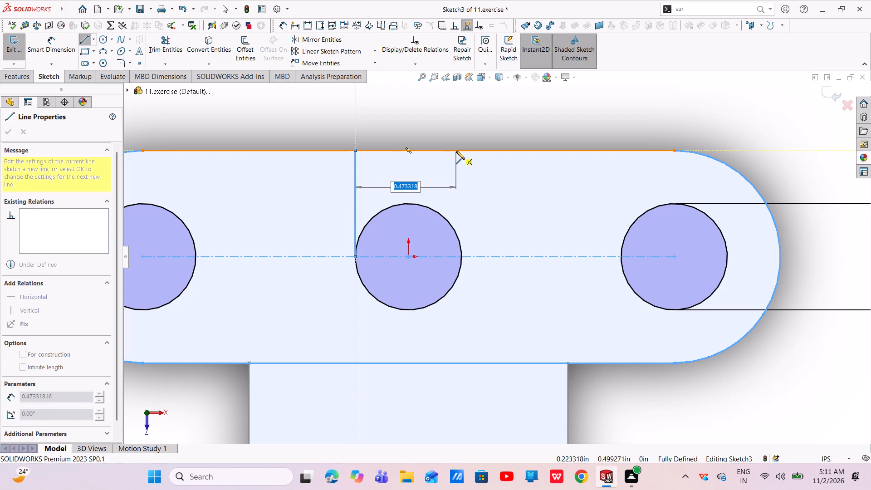
left_click(460, 150)
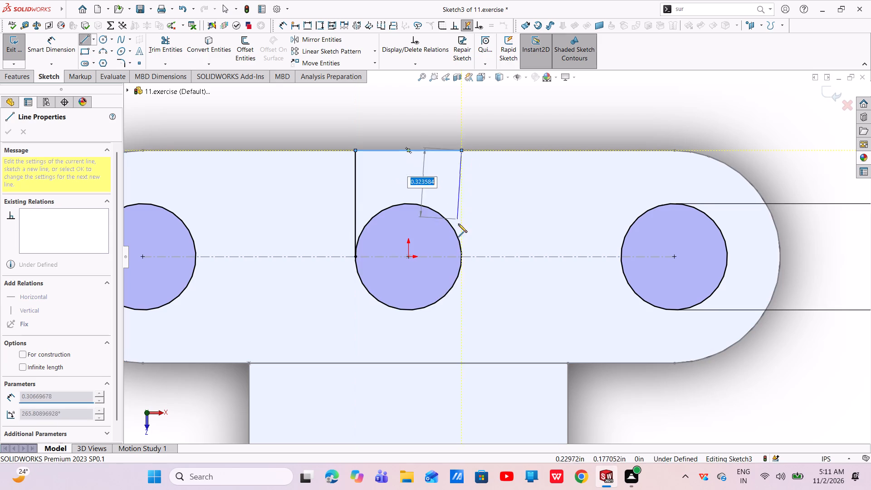
left_click(461, 258)
right_click(461, 258)
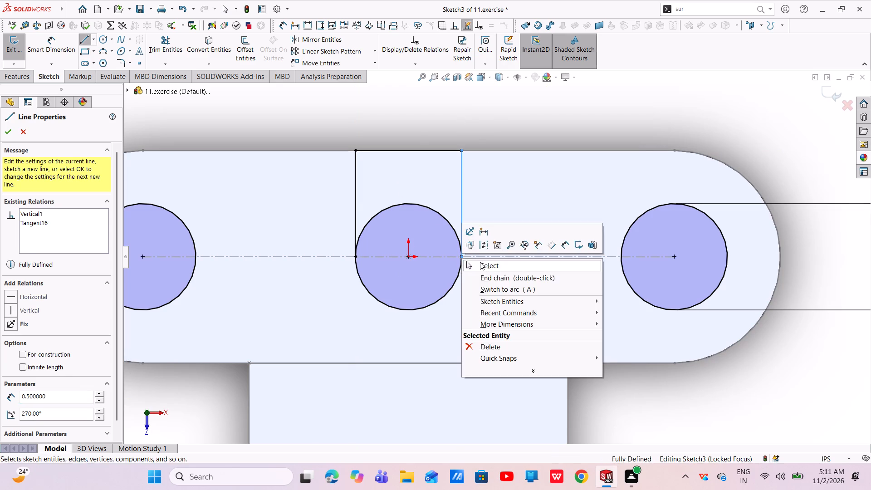
left_click(480, 262)
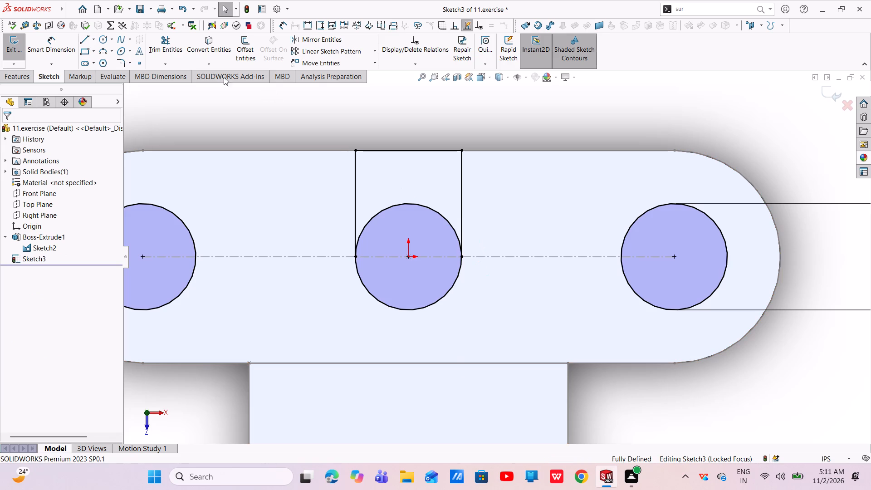
Trim away the upper half of the center circle to leave a U-shaped notch profile.
left_click(164, 40)
left_click_drag(382, 211, 411, 189)
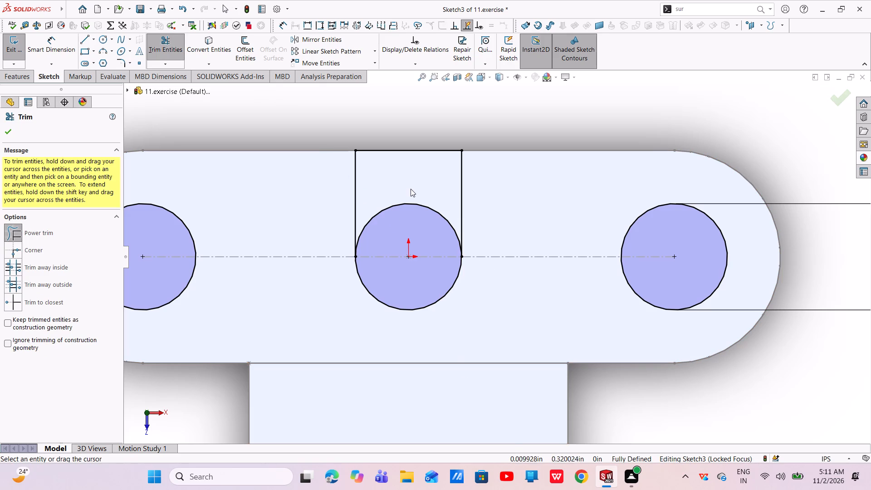
left_click_drag(411, 189, 411, 189)
left_click_drag(406, 183, 429, 217)
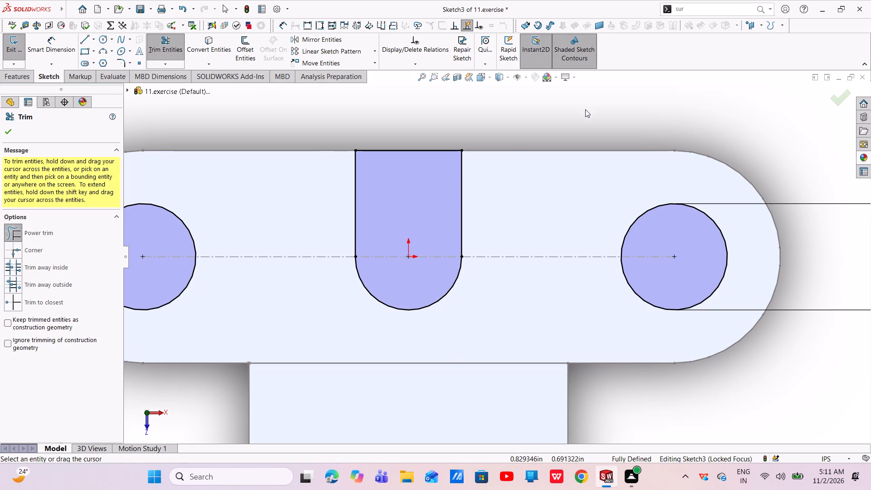
right_click(587, 108)
left_click(620, 136)
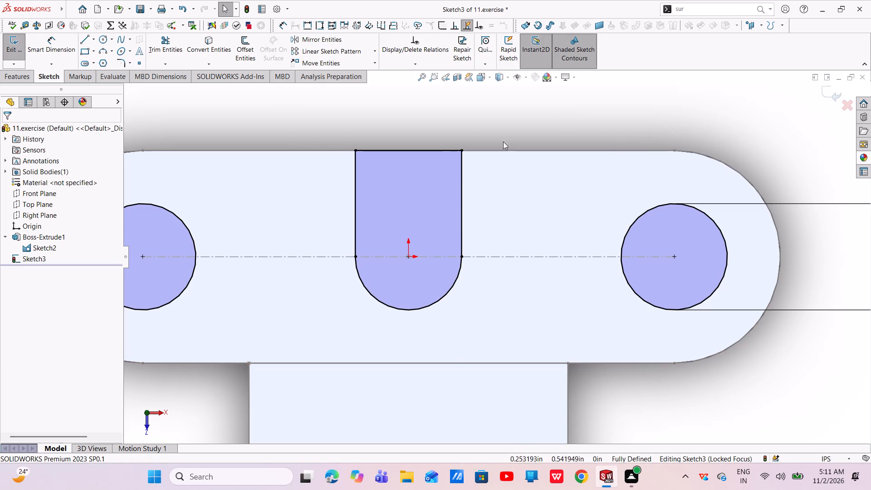
Hide the base extrusion's sketch.
left_click(44, 247)
left_click(56, 233)
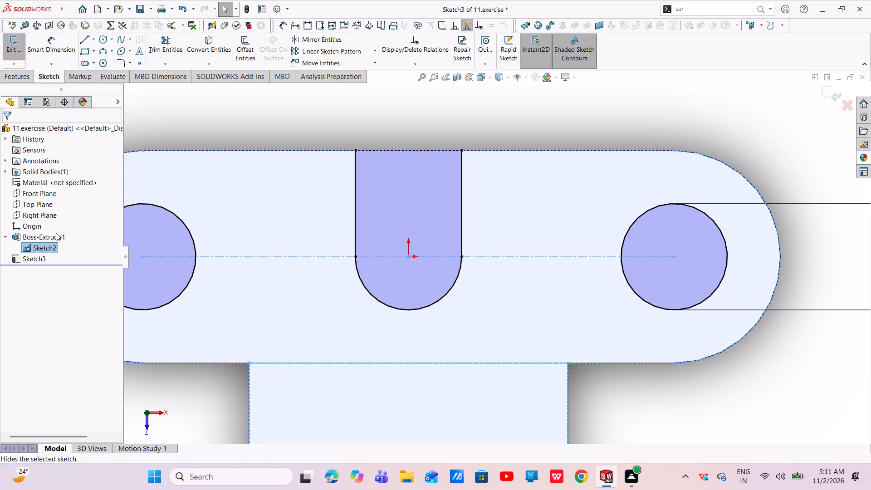
Finish the sketch and extrude-cut the four circles and the center notch Through All.
scroll(338, 242, "up", 5)
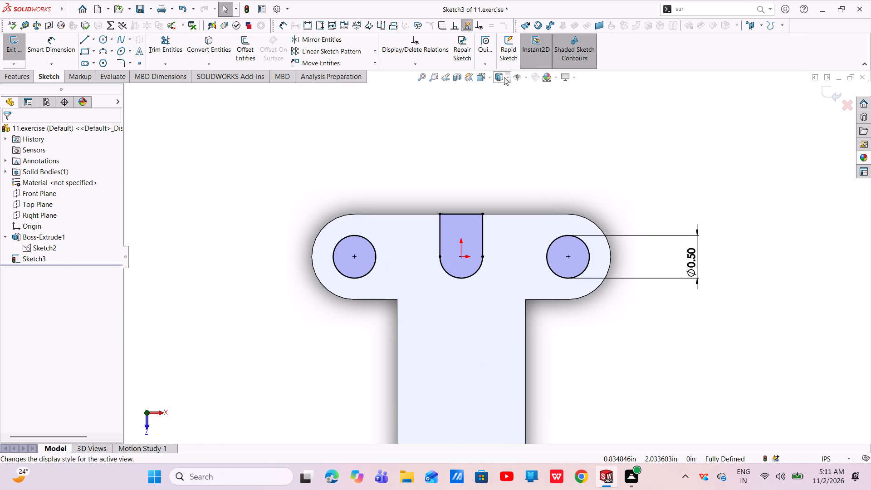
left_click(487, 78)
left_click(529, 104)
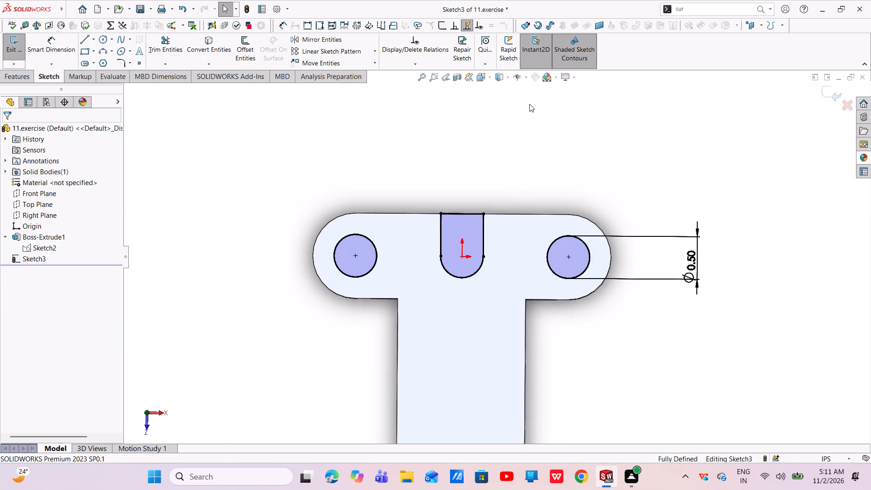
left_click(835, 91)
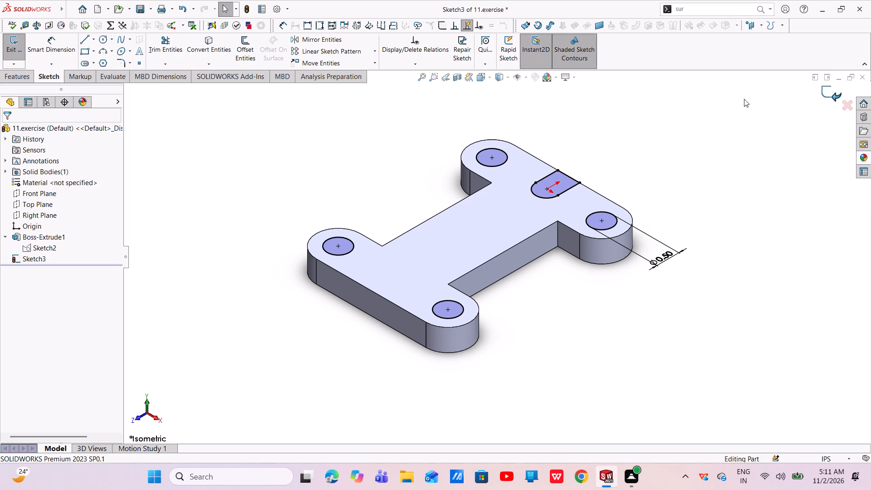
left_click(149, 50)
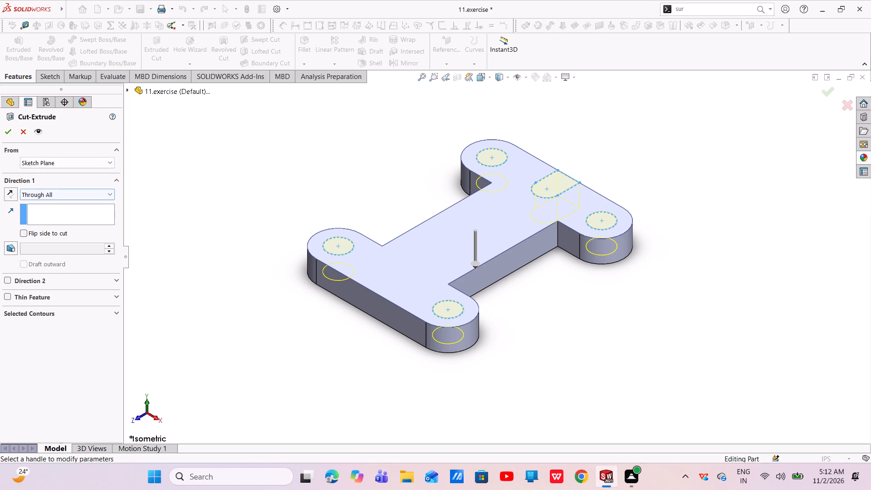
left_click(6, 130)
Begin a reference plane coincident with the straight top edge at the base's end opposite the notch.
middle_click_drag(523, 246, 485, 277)
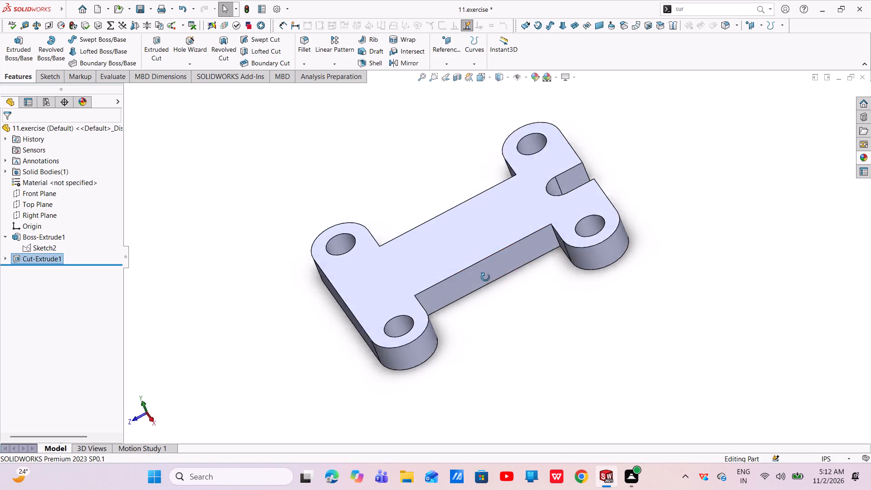
middle_click_drag(485, 277, 490, 291)
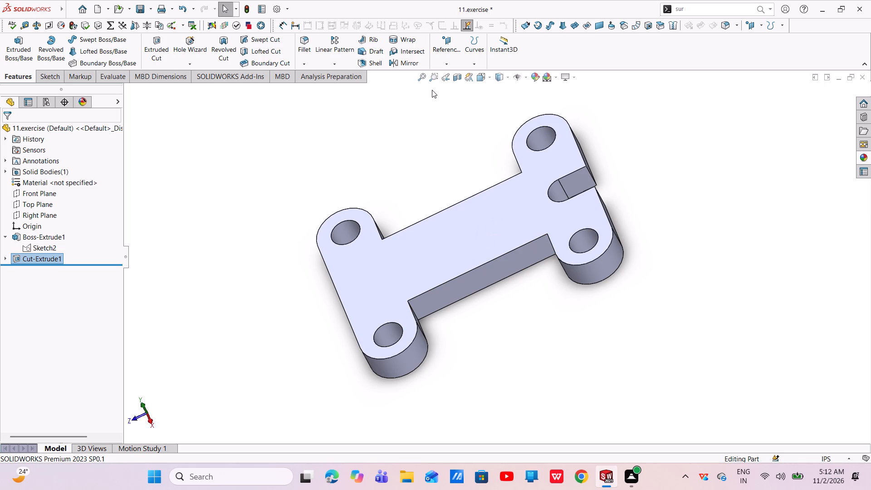
left_click(458, 63)
left_click(456, 75)
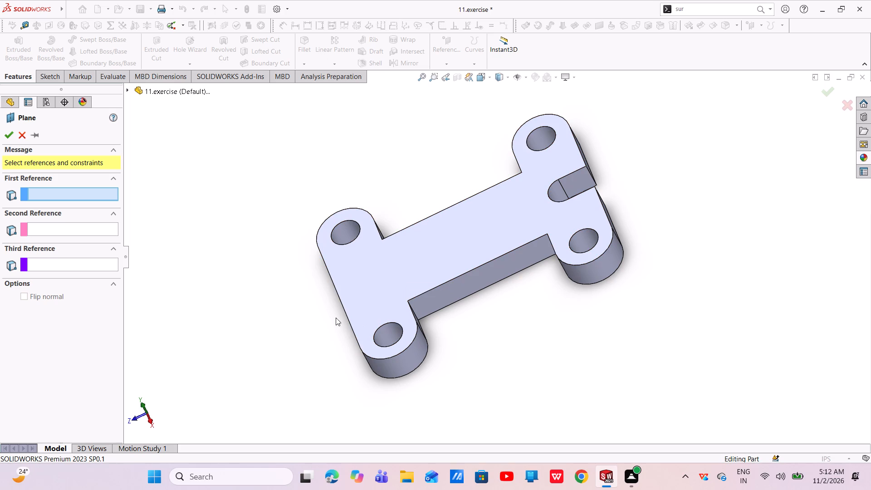
left_click(343, 307)
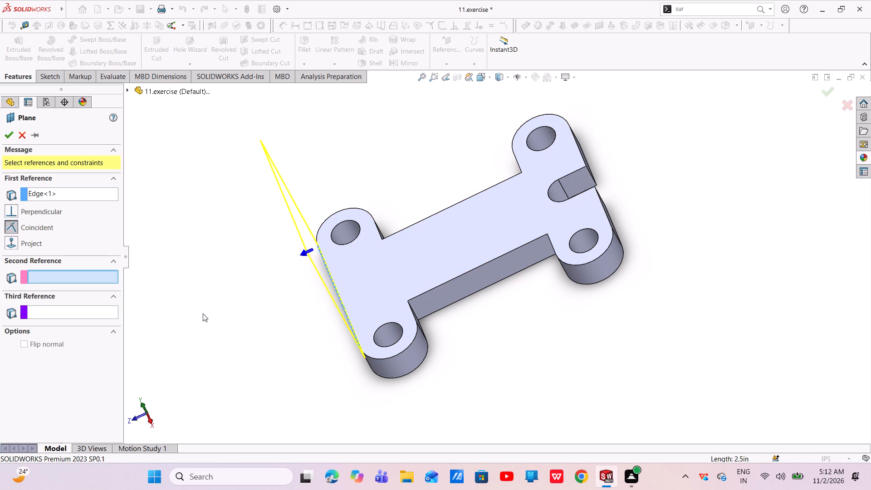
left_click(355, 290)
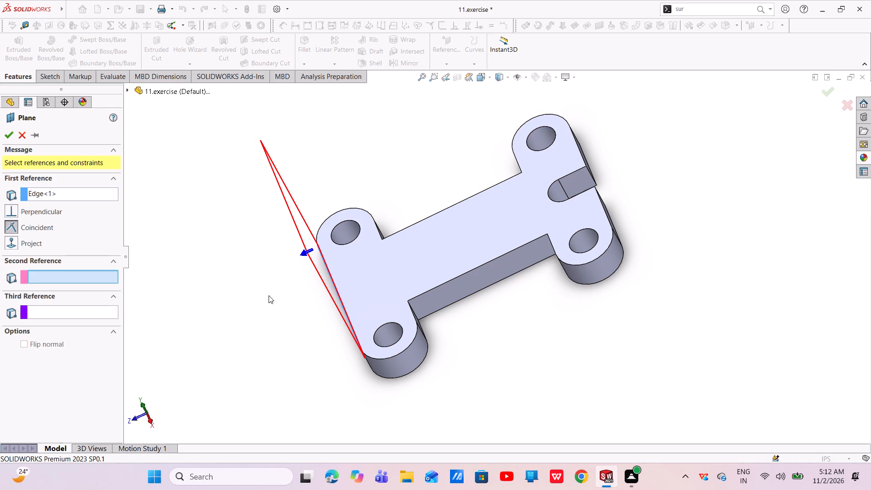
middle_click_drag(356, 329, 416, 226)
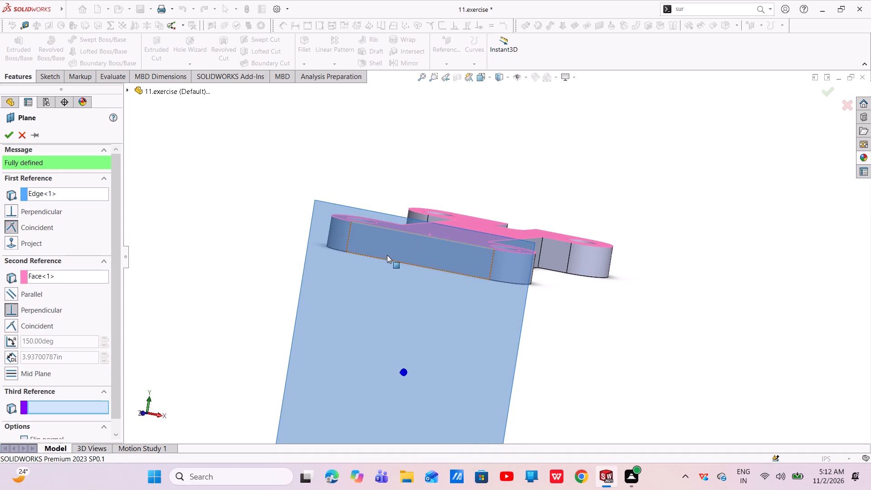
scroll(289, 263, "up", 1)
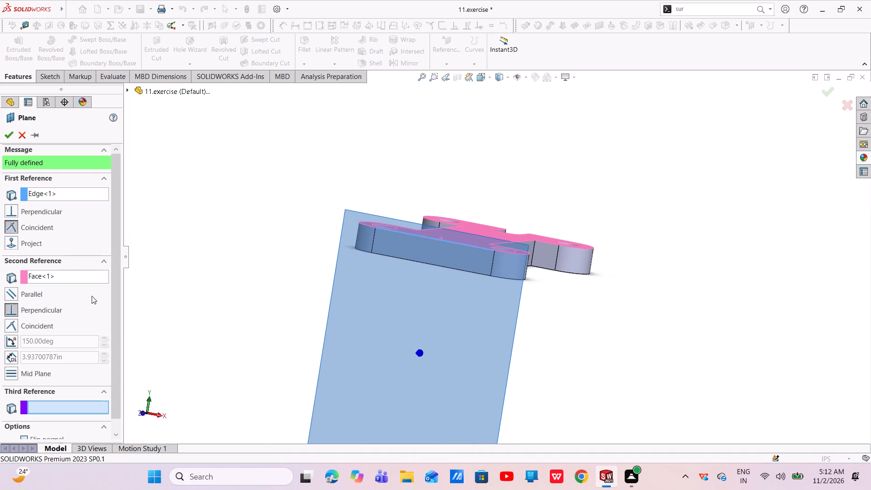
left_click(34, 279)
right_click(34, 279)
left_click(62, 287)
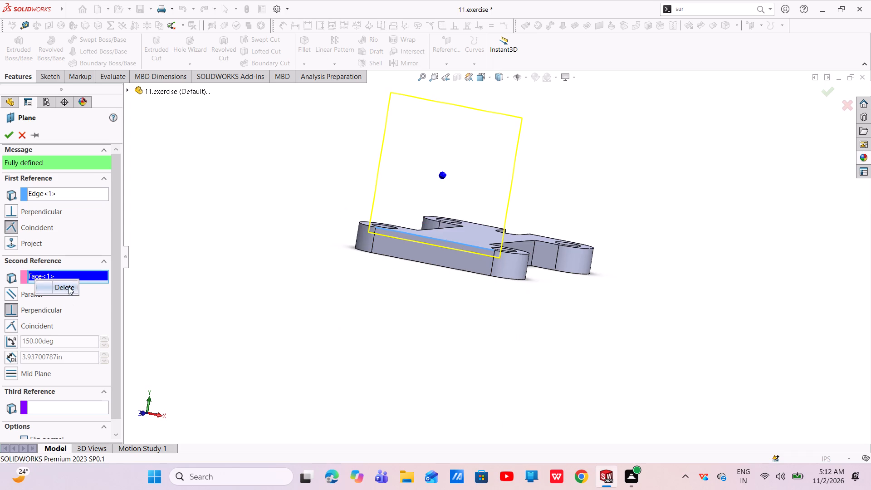
Create the plane through that edge at 45 degrees to the adjoining end face, with the offset not flipped.
left_click(403, 250)
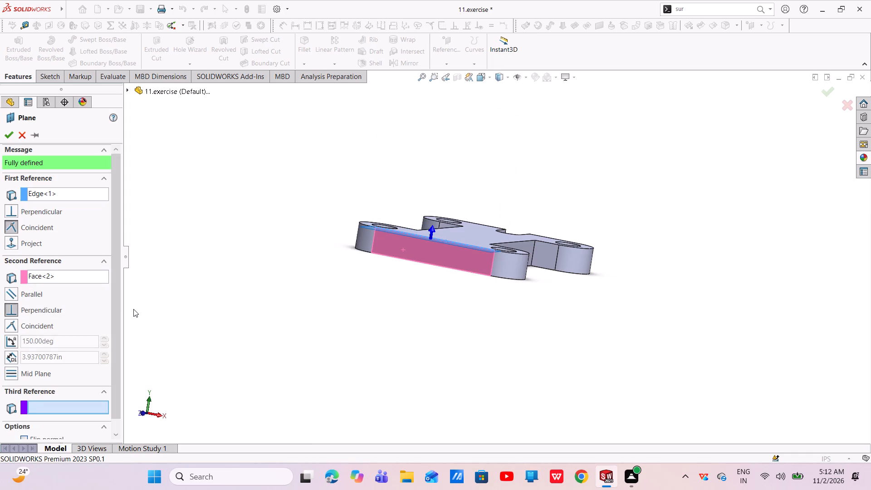
left_click(12, 340)
left_click_drag(76, 339, 0, 350)
key("BackSpace")
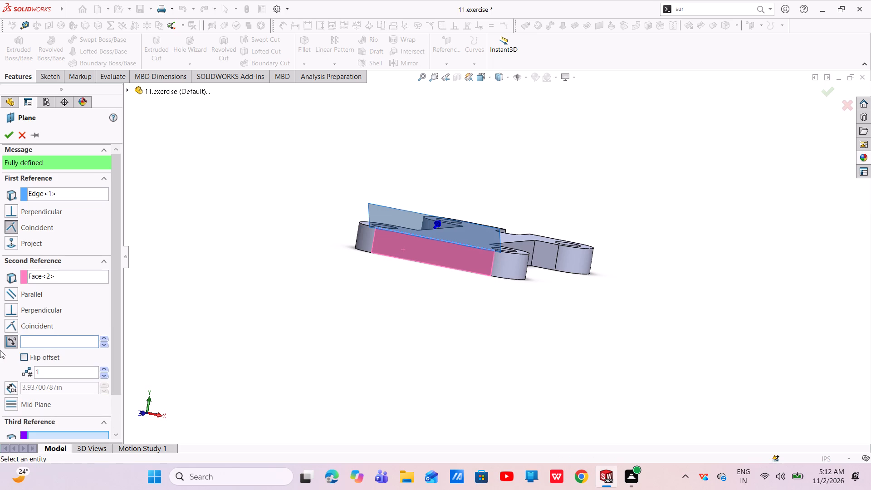
key("4")
key("5")
key("Return")
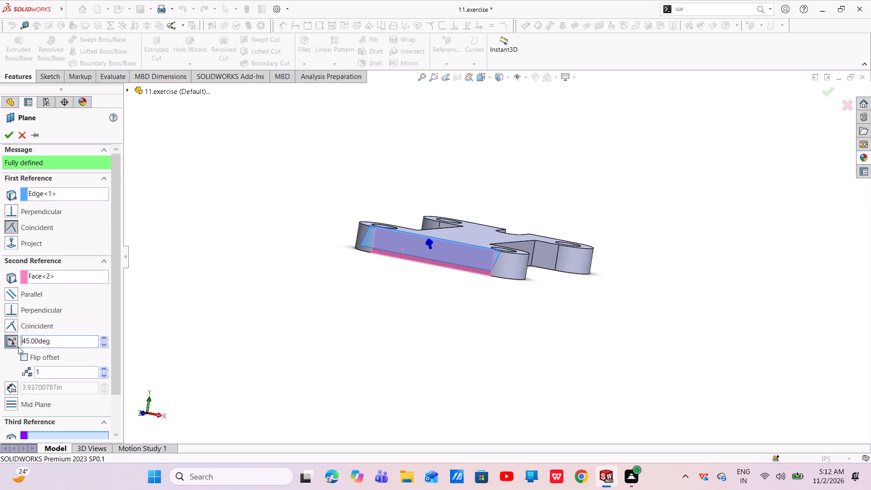
left_click(23, 354)
middle_click_drag(362, 220, 353, 275)
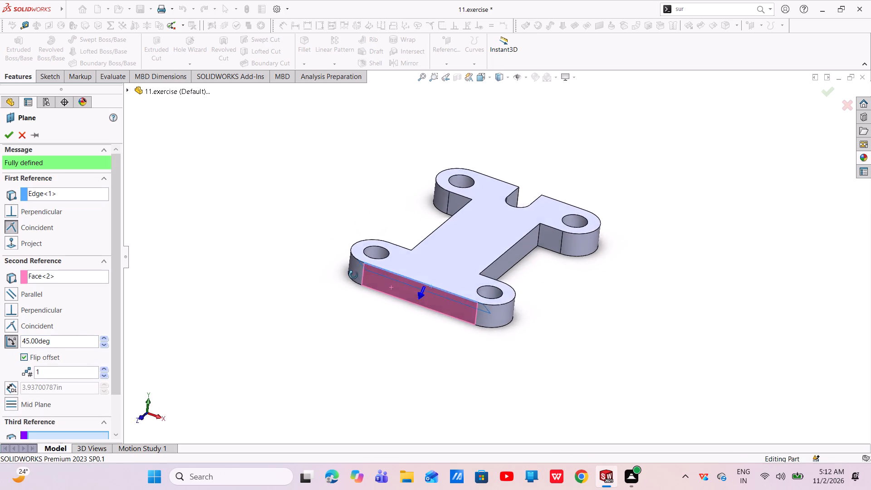
middle_click_drag(353, 275, 352, 278)
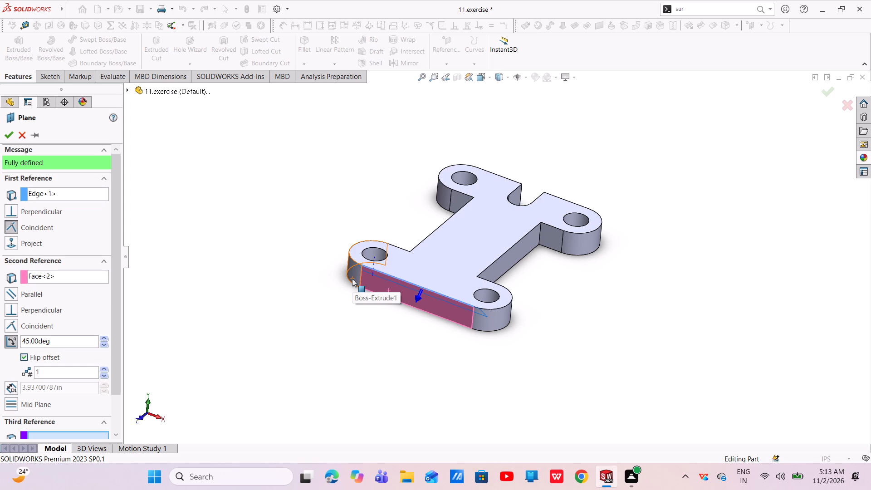
middle_click_drag(312, 322, 275, 364)
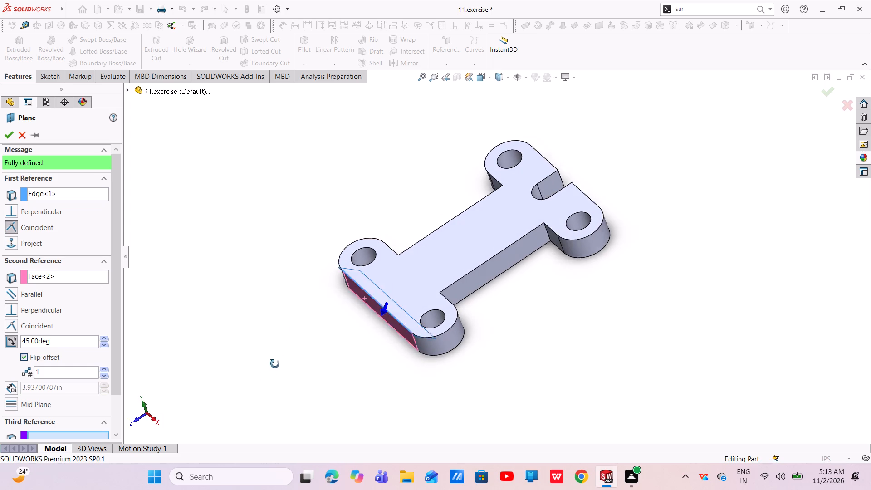
middle_click_drag(275, 364, 267, 377)
left_click(27, 356)
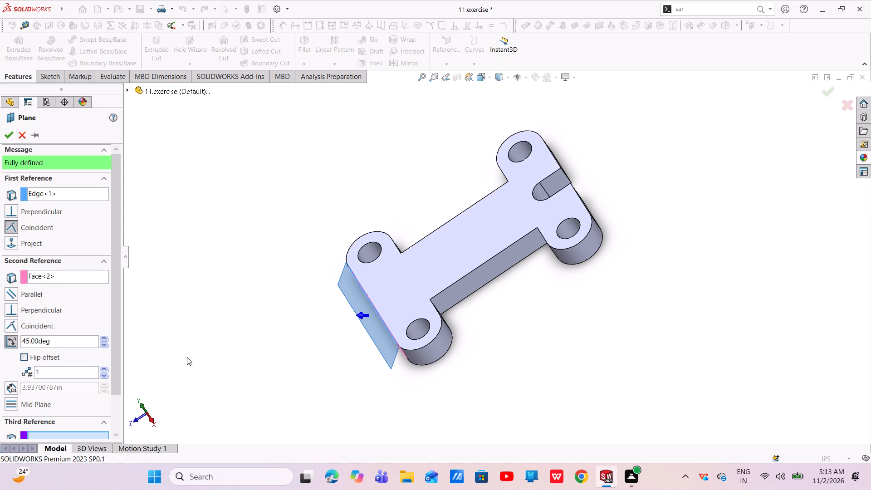
left_click(5, 138)
Enlarge the displayed extent of the angled plane so it reaches well beyond the end of the base.
left_click_drag(370, 304, 470, 202)
scroll(459, 314, "up", 3)
middle_click_drag(484, 276, 496, 266)
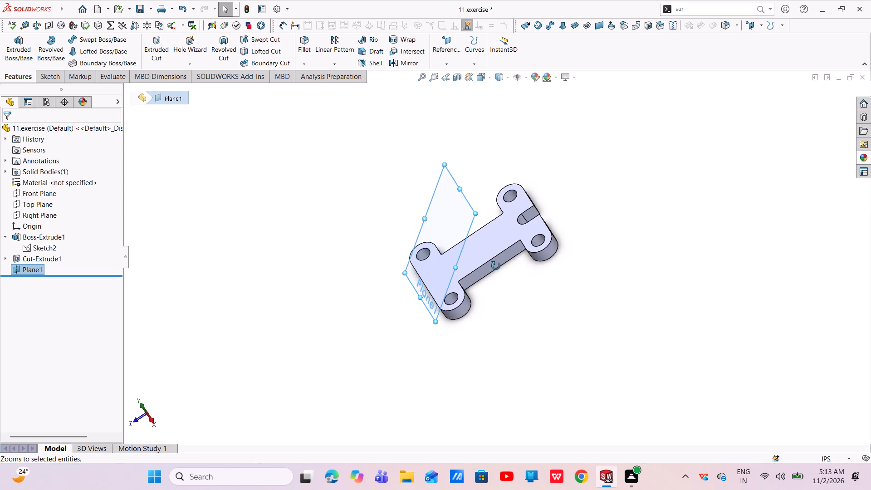
middle_click_drag(496, 266, 553, 250)
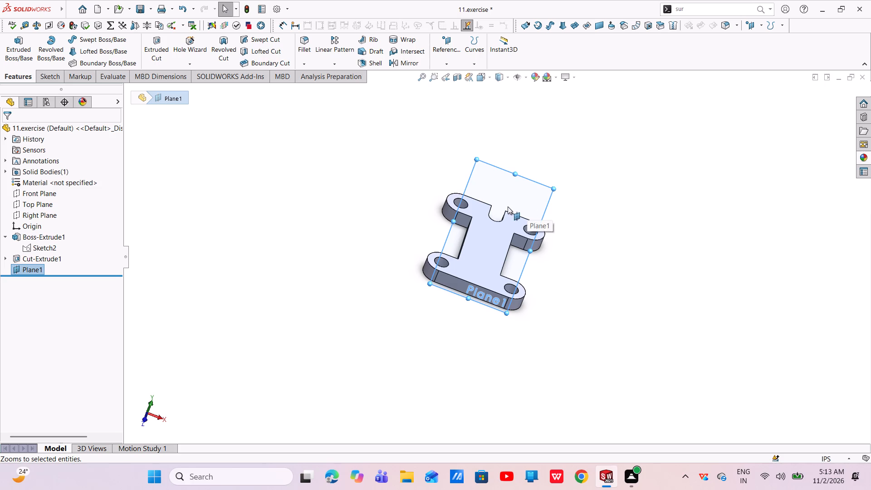
Open a new sketch on the 45-degree plane.
left_click(487, 225)
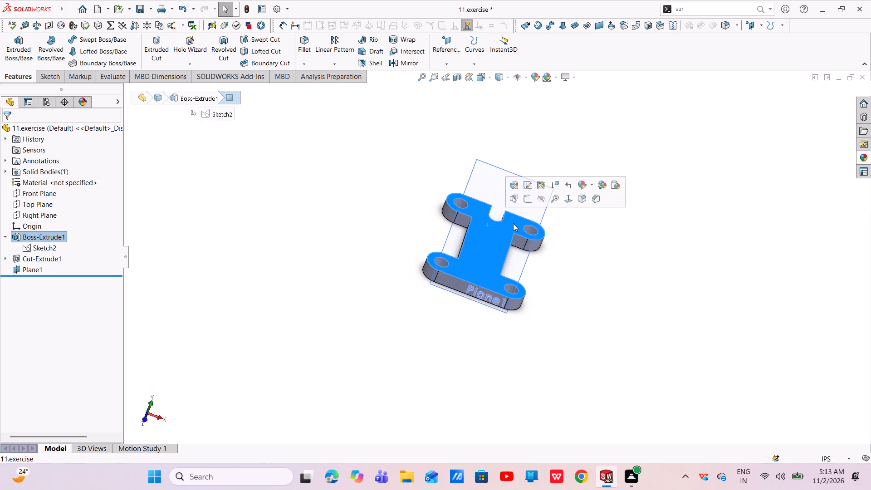
left_click(605, 278)
left_click(551, 191)
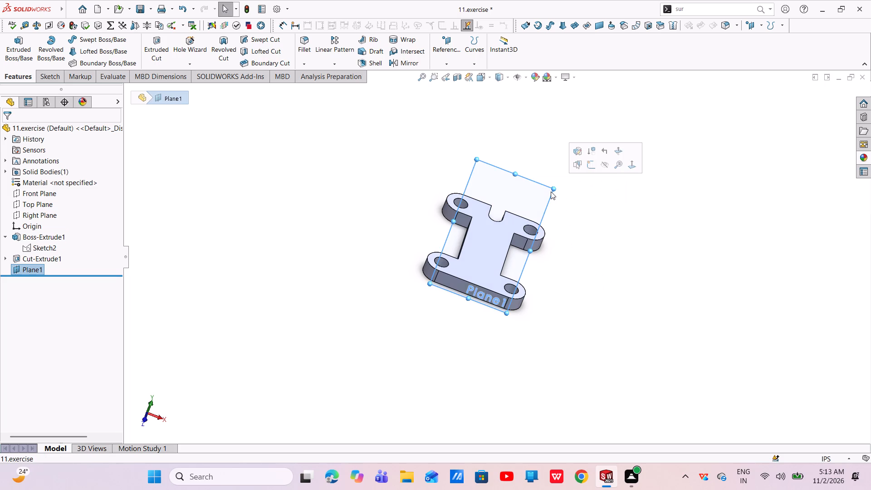
left_click(588, 165)
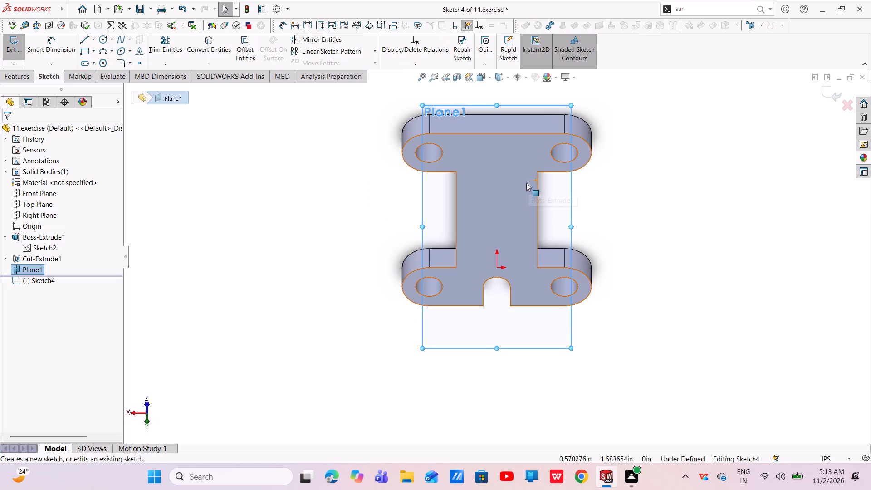
Inspect the 45-degree plane and the base from both sides, ending with a view square to the sketch plane.
right_click(46, 270)
left_click(90, 259)
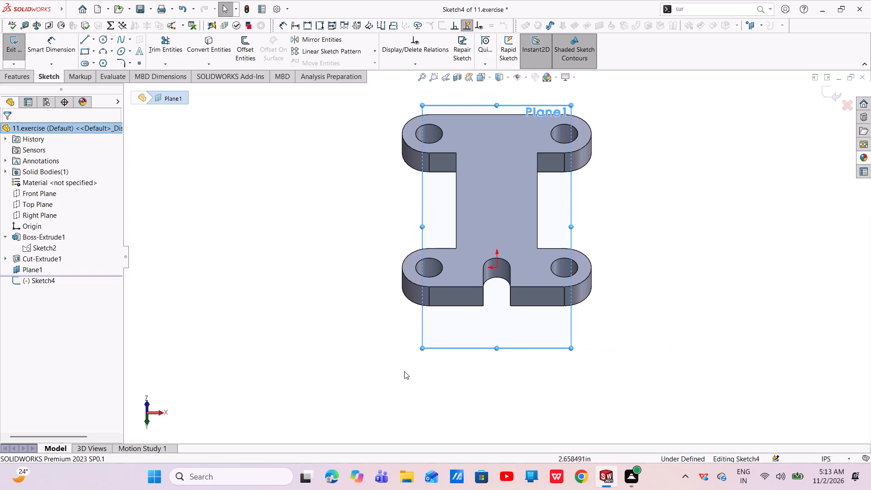
middle_click_drag(521, 280, 451, 276)
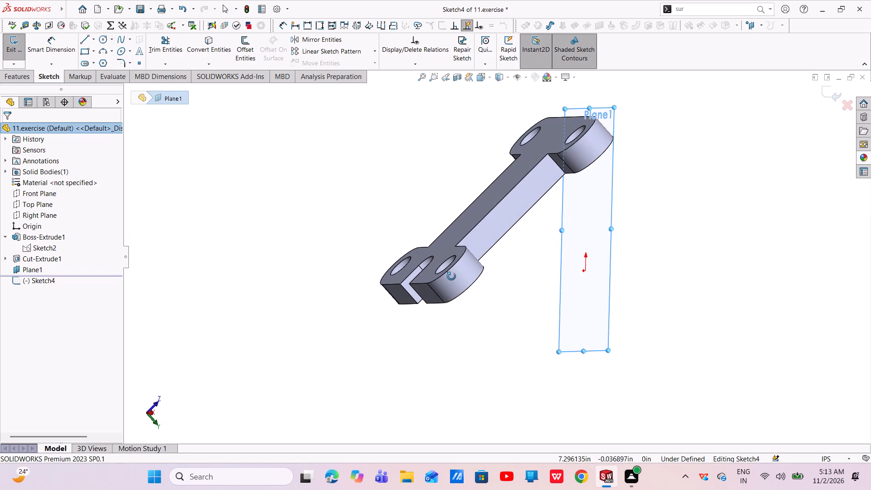
middle_click_drag(451, 276, 521, 289)
scroll(495, 287, "up", 1)
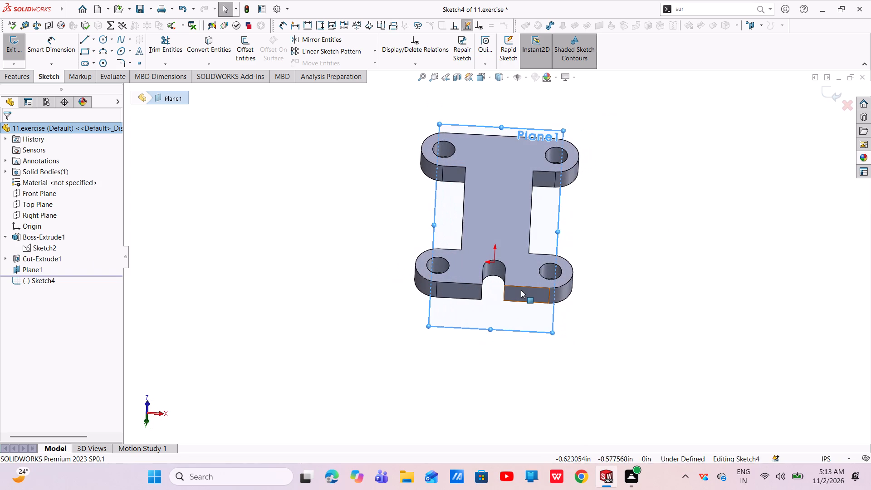
middle_click_drag(519, 290, 332, 280)
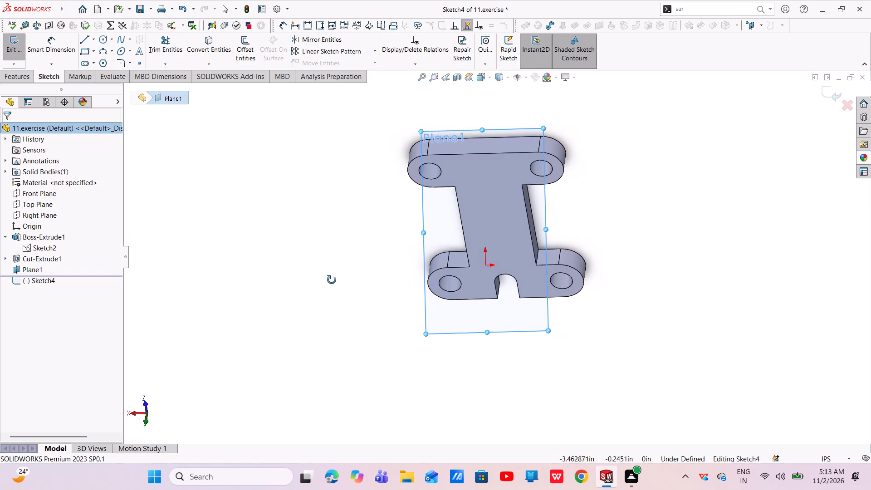
middle_click_drag(332, 280, 327, 227)
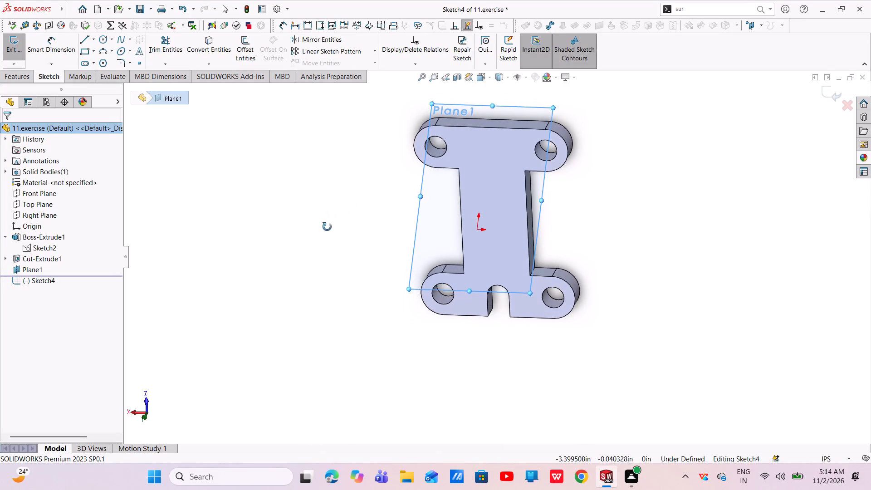
middle_click_drag(327, 227, 328, 229)
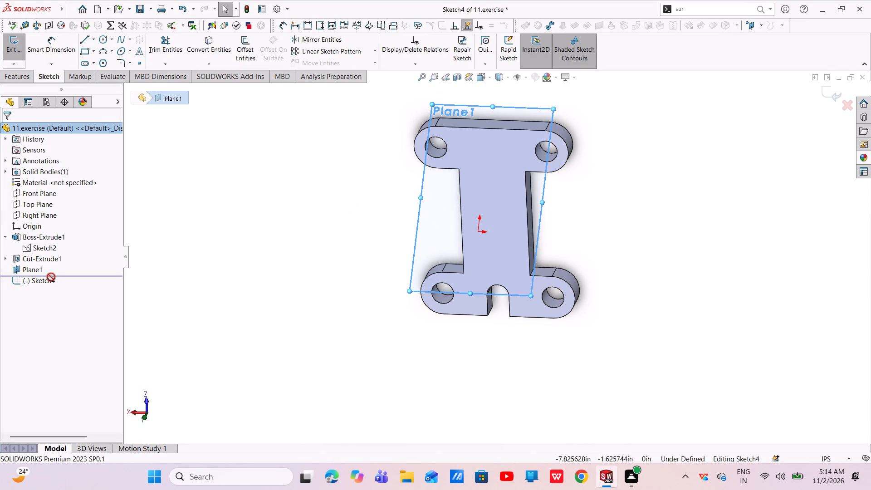
left_click(41, 269)
left_click(76, 271)
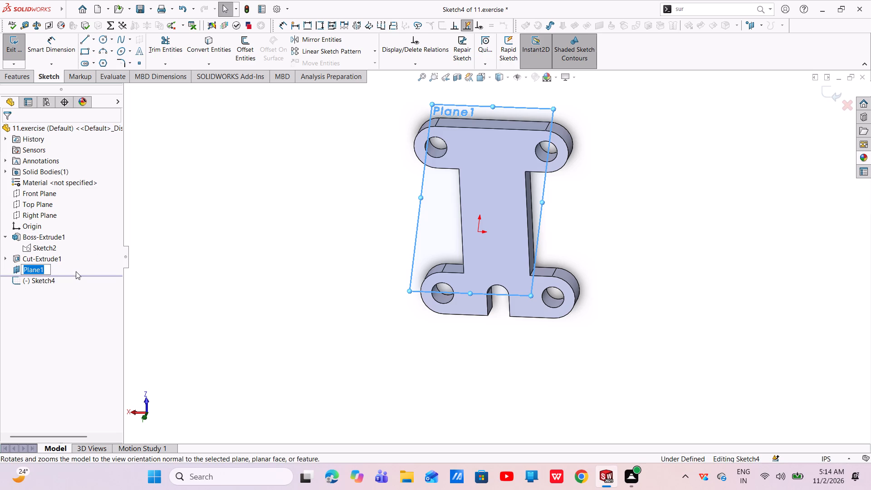
left_click(127, 259)
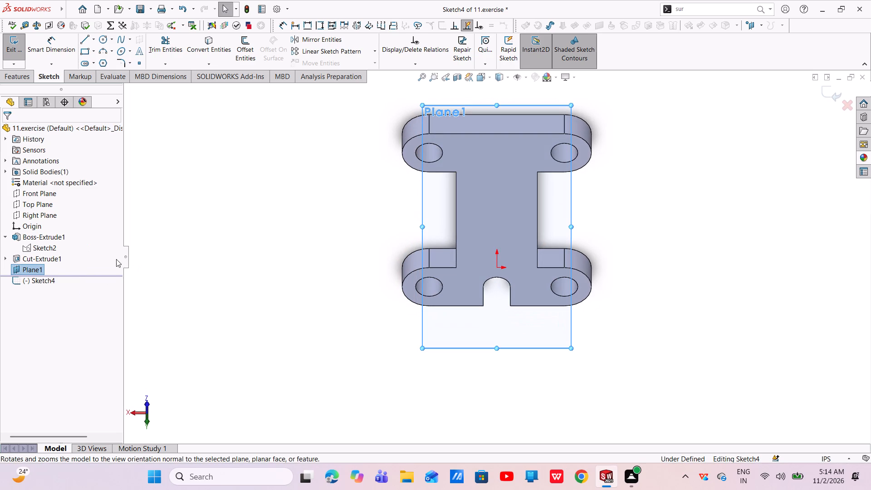
left_click(22, 78)
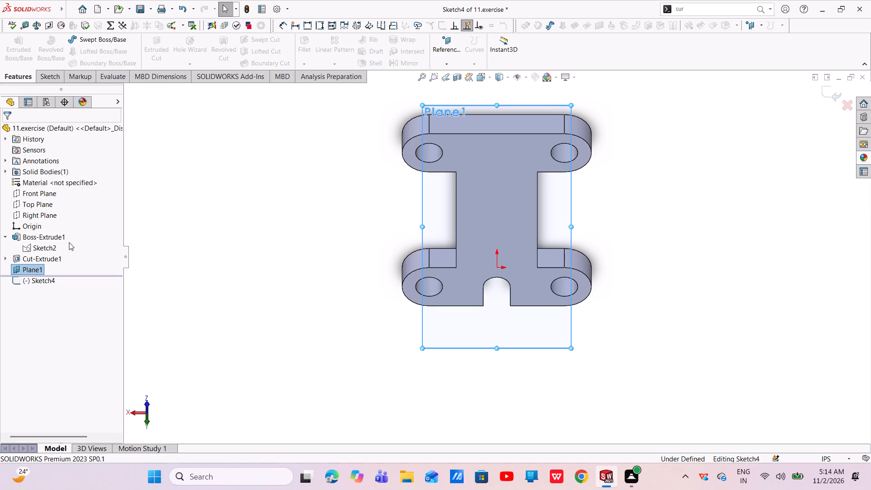
left_click(54, 277)
left_click(80, 262)
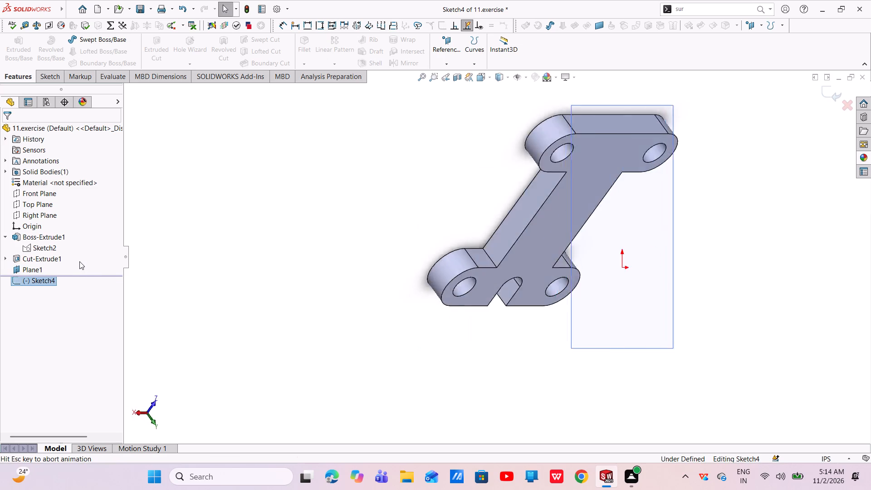
left_click(51, 280)
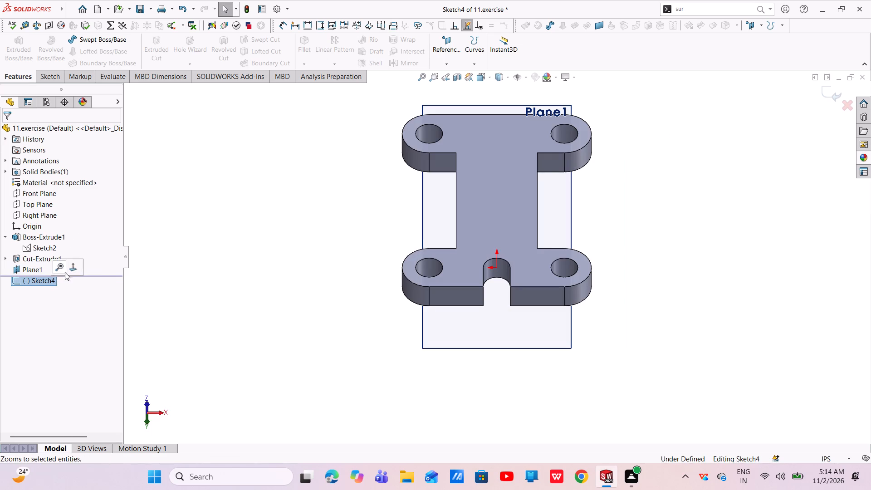
left_click(69, 271)
left_click(59, 281)
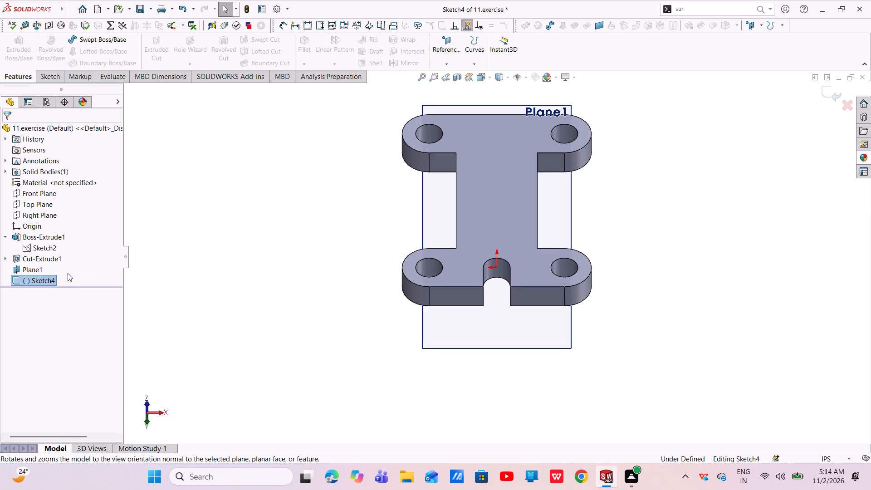
left_click(46, 279)
left_click(69, 276)
left_click(91, 265)
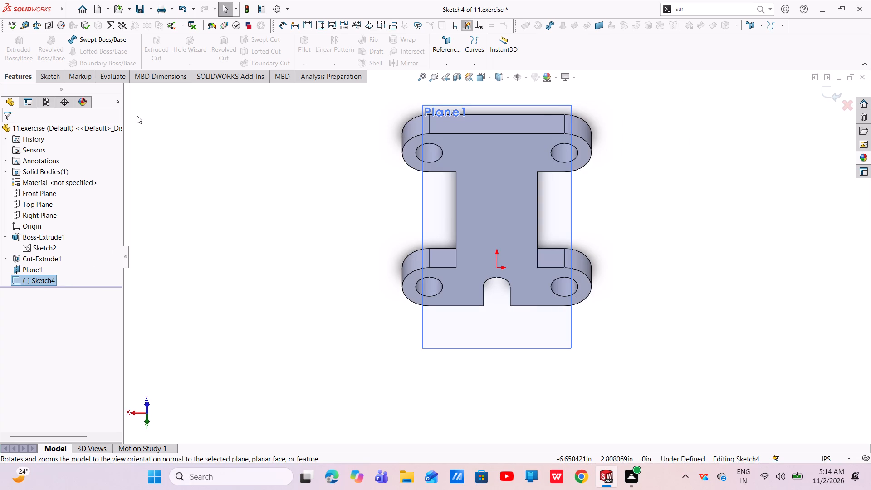
Sketch a corner rectangle about 1.54 by 1.55 in from the end edge opposite the notch to the base's straight side edge.
left_click(48, 79)
left_click(88, 50)
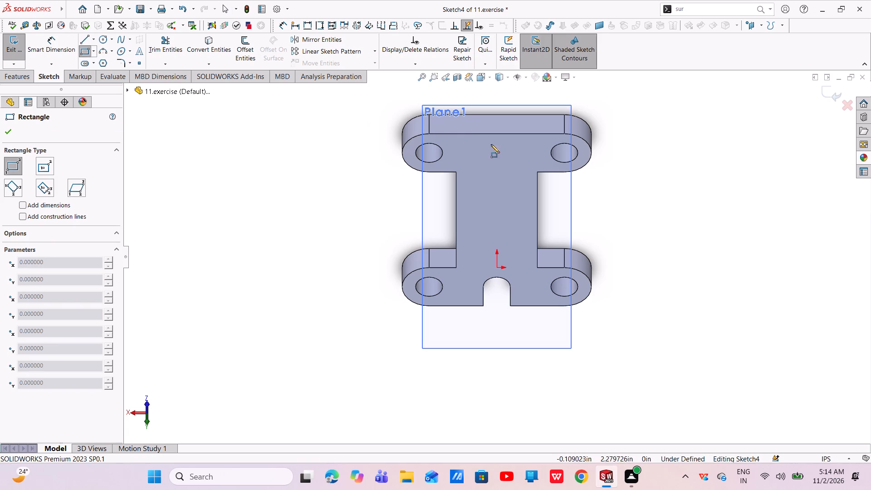
left_click(454, 134)
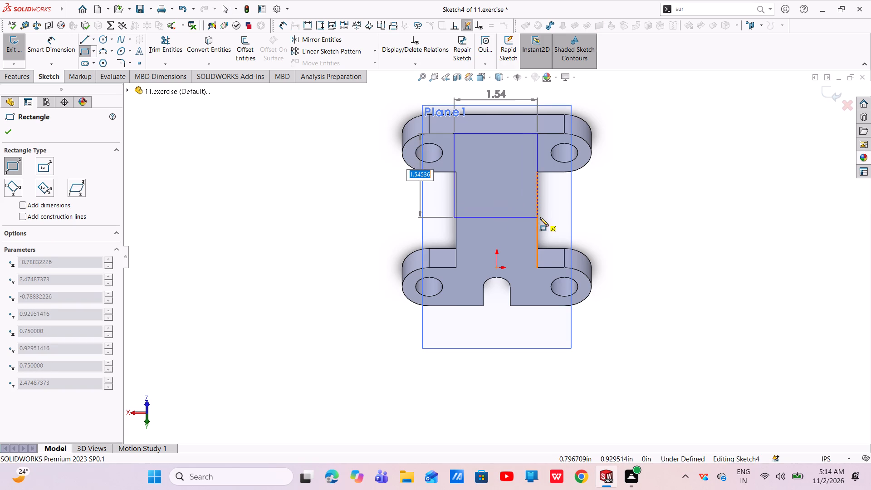
left_click(540, 217)
right_click(540, 217)
left_click(548, 221)
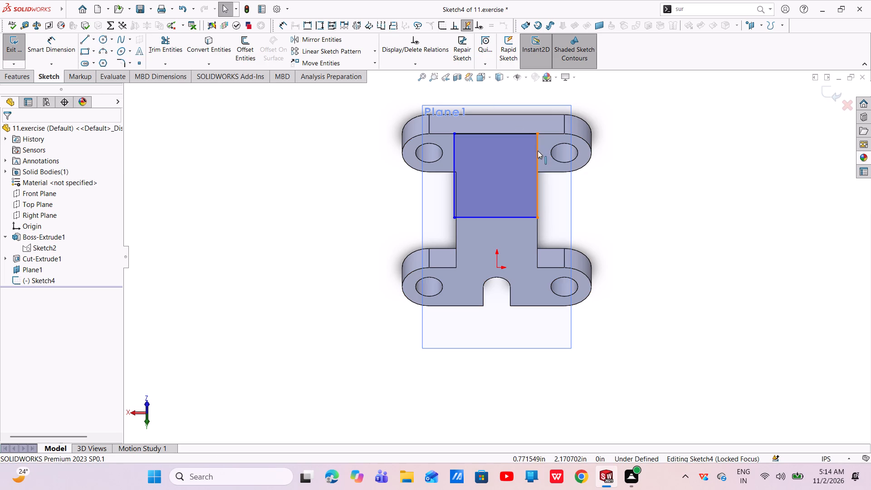
Delete the coincident relation tying the rectangle's corner to the base's side edge.
left_click_drag(537, 152, 520, 152)
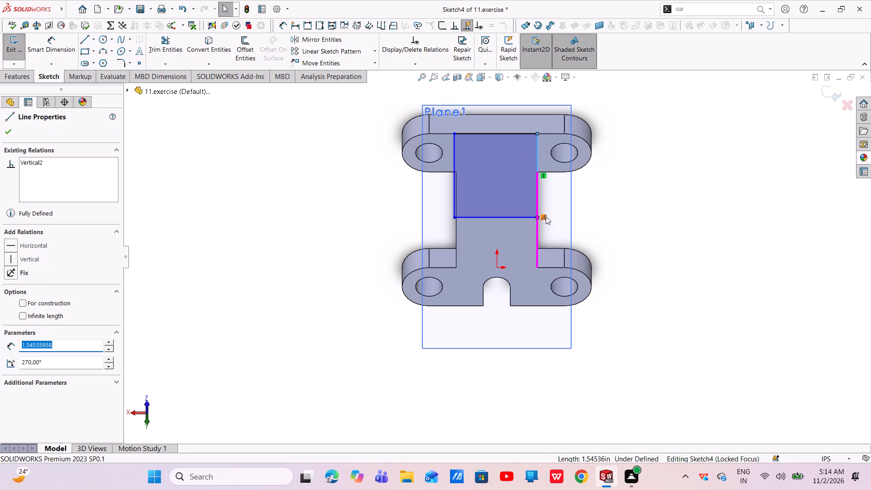
left_click(545, 217)
right_click(544, 215)
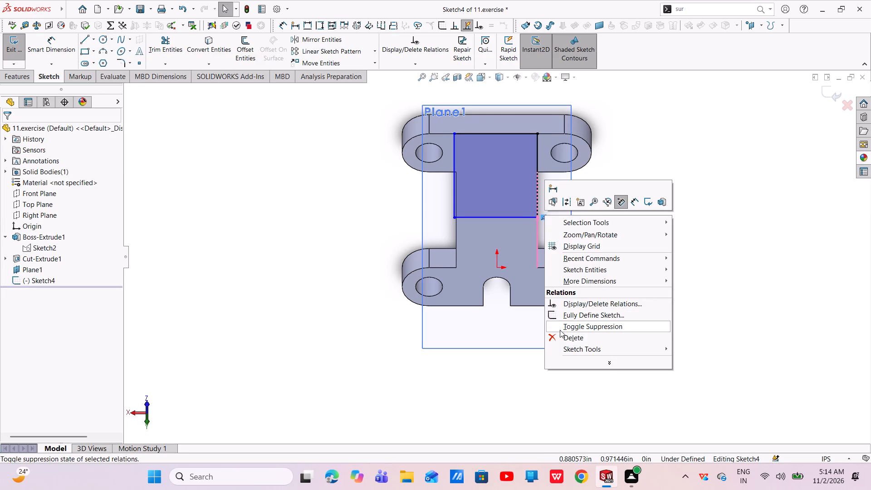
left_click(560, 336)
Move both long sides of the rectangle inward so it is about 1.14 in wide, inside the base's web.
left_click_drag(538, 193, 528, 192)
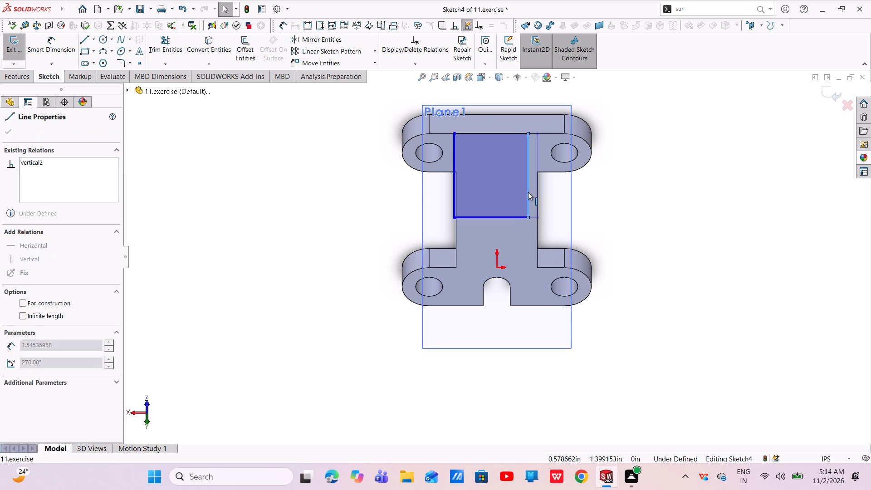
left_click_drag(528, 192, 527, 192)
left_click_drag(454, 163, 463, 165)
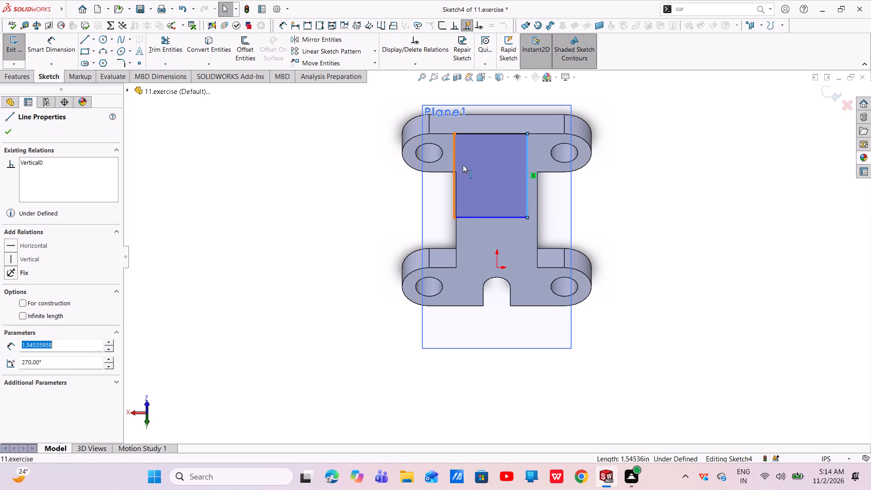
left_click_drag(463, 165, 465, 166)
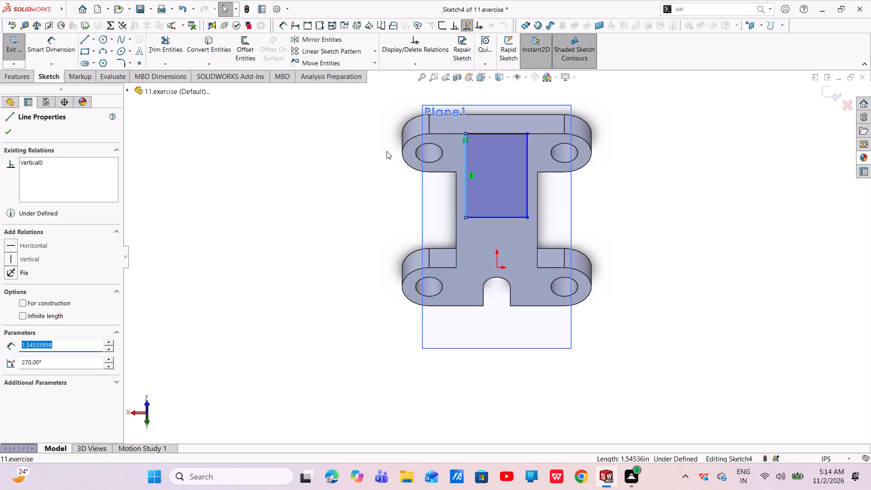
Draw a circle of about 0.57 in radius centred on the rectangle's side nearest the notch, reaching its corners.
left_click(100, 37)
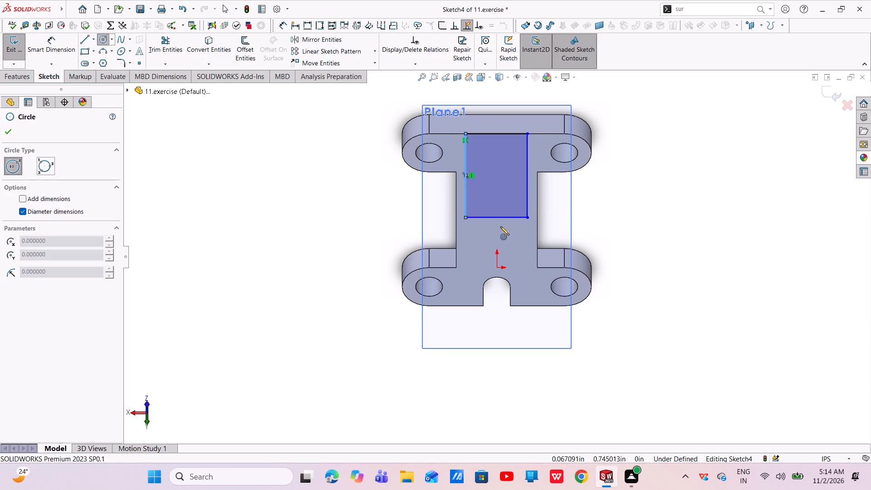
left_click(497, 218)
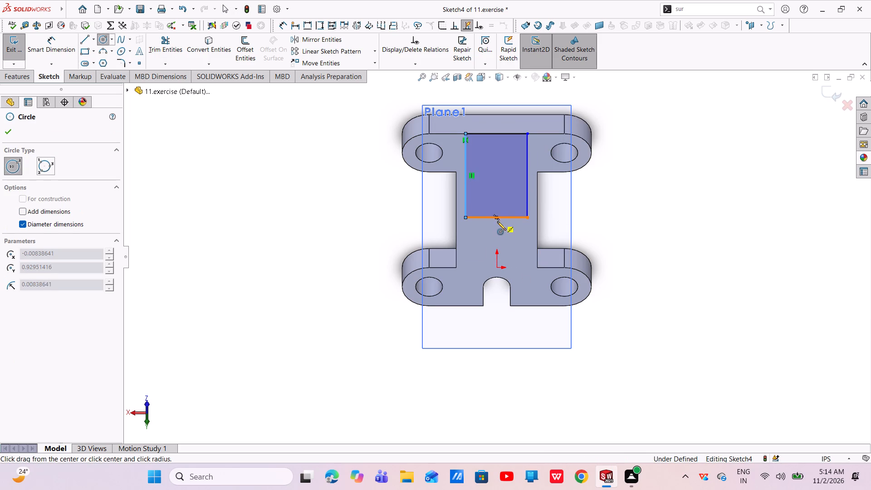
left_click(529, 217)
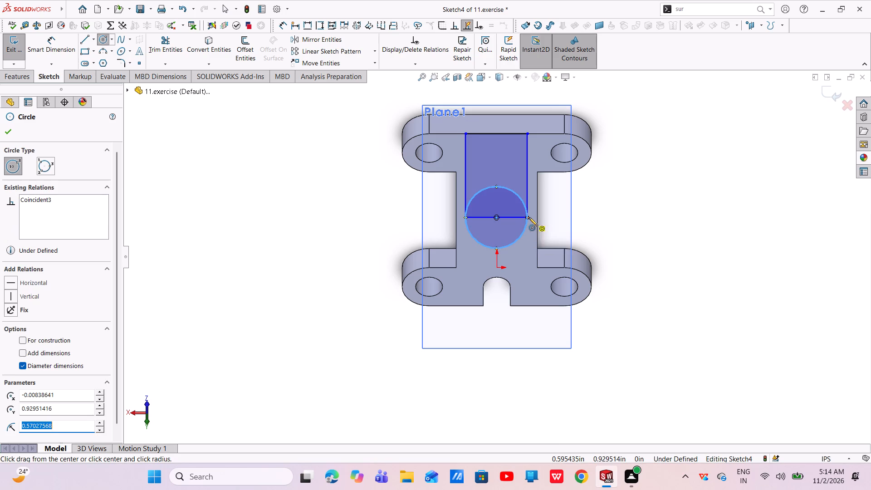
right_click(529, 217)
left_click(540, 224)
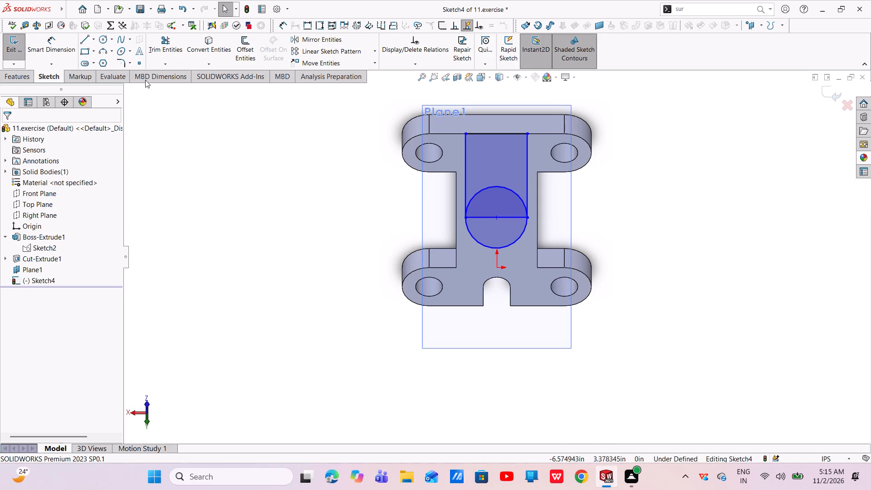
Trim the circle's inner half and the rectangle side crossing it, leaving a round-ended tongue profile.
left_click(169, 46)
left_click_drag(519, 226, 505, 178)
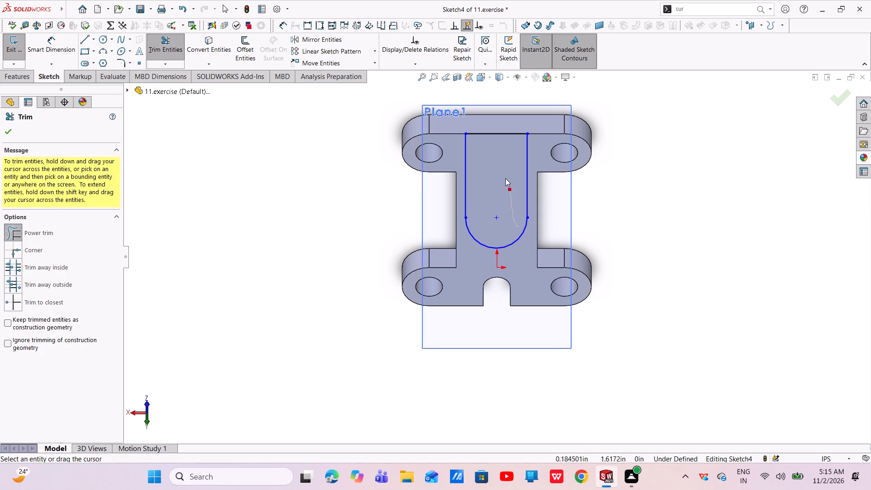
left_click_drag(505, 178, 489, 192)
right_click(489, 191)
left_click(513, 217)
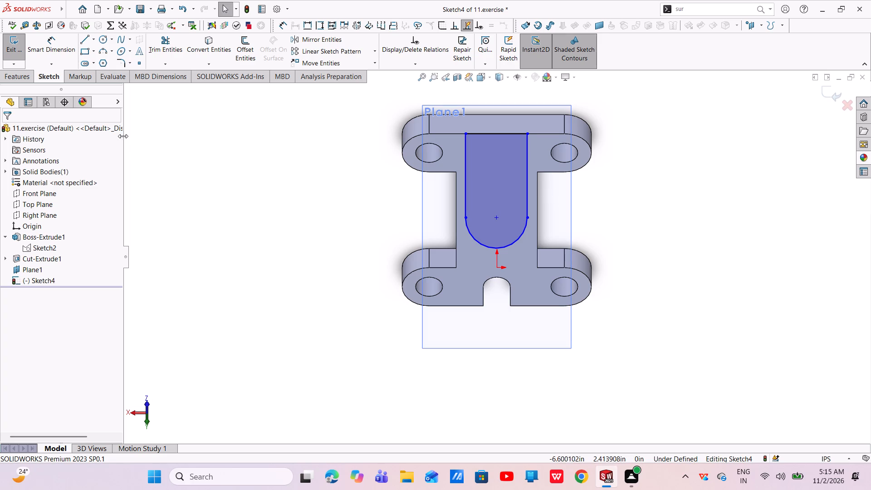
Add a horizontal relation between the arc's centre and its two endpoints.
left_click(527, 219)
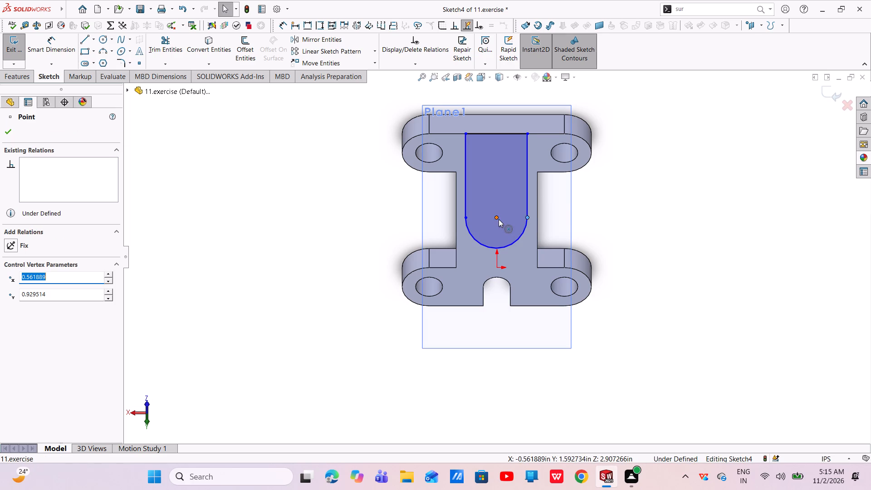
left_click(499, 219, "ctrl")
left_click(464, 219, "ctrl")
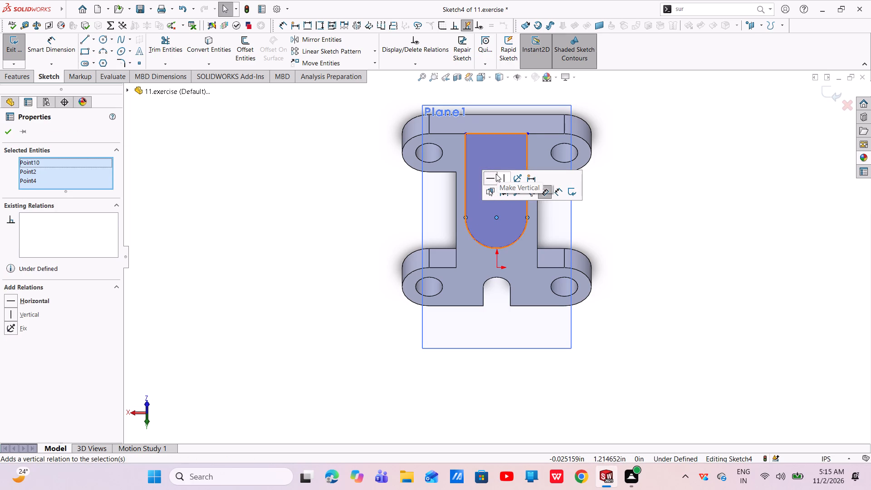
left_click(492, 177)
double_click(491, 177)
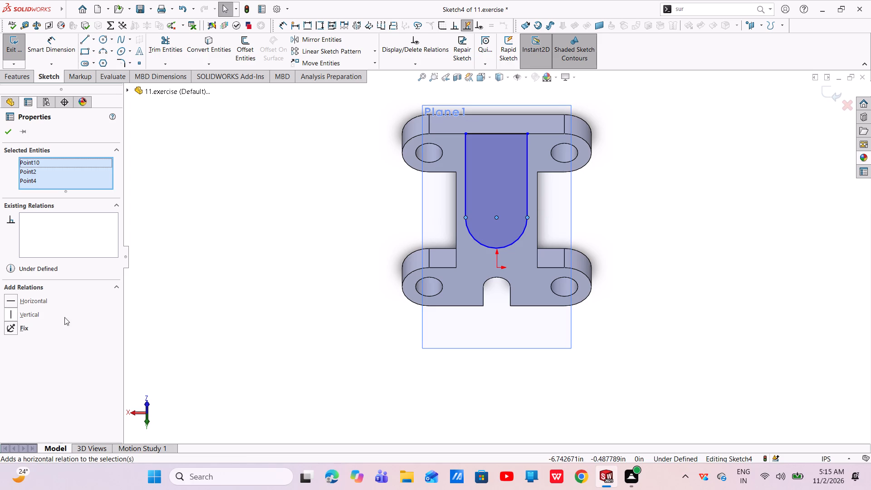
left_click(32, 304)
key("Escape")
key("Escape")
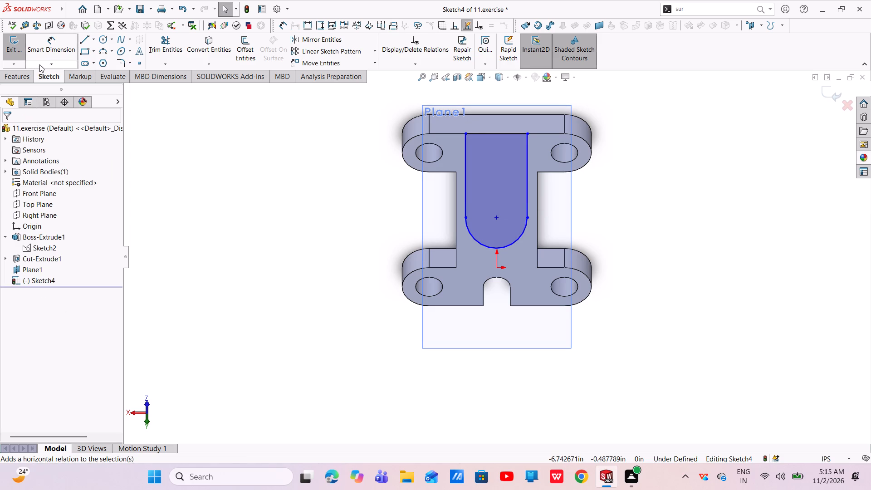
Dimension the straight side of the tongue profile at 1.38 in.
left_click(33, 46)
left_click(526, 163)
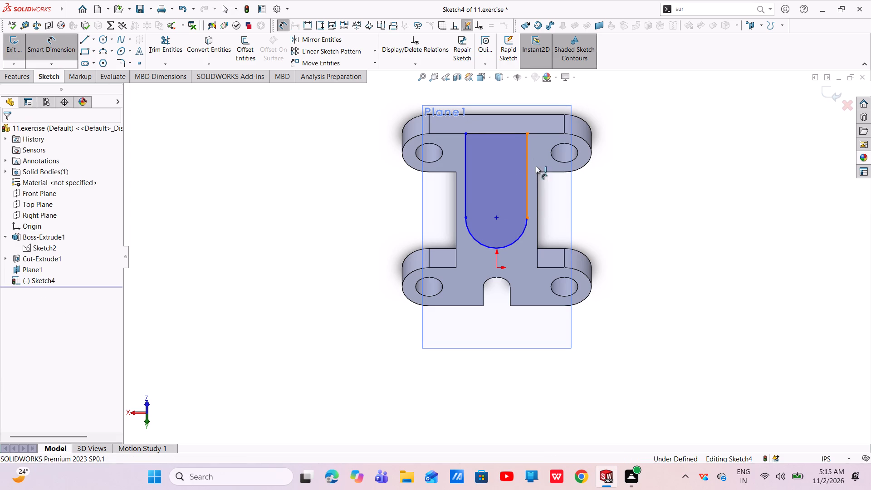
left_click(607, 175)
key("BackSpace")
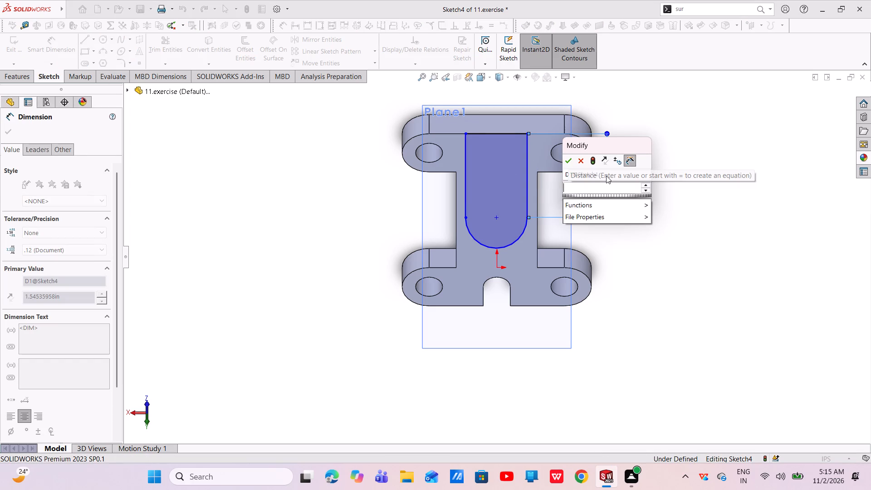
type("1.3")
key("8")
key("Return")
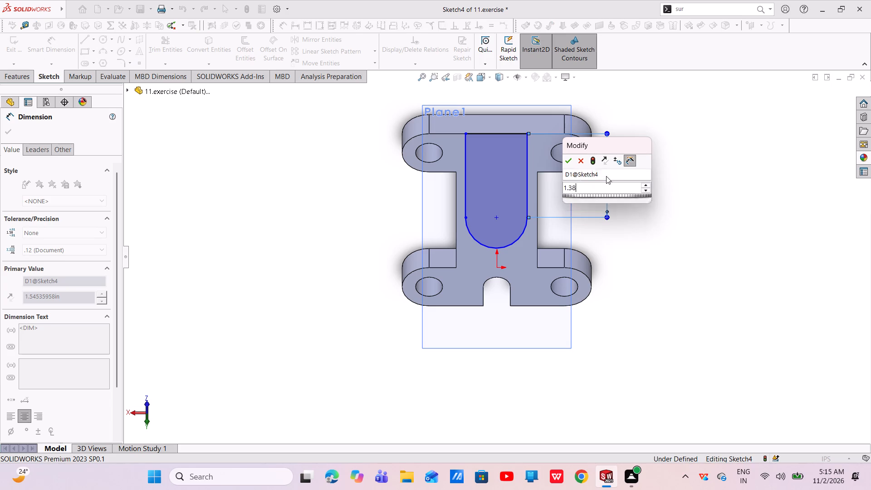
Add an equal relation between the two straight sides of the tongue profile.
left_click(5, 132)
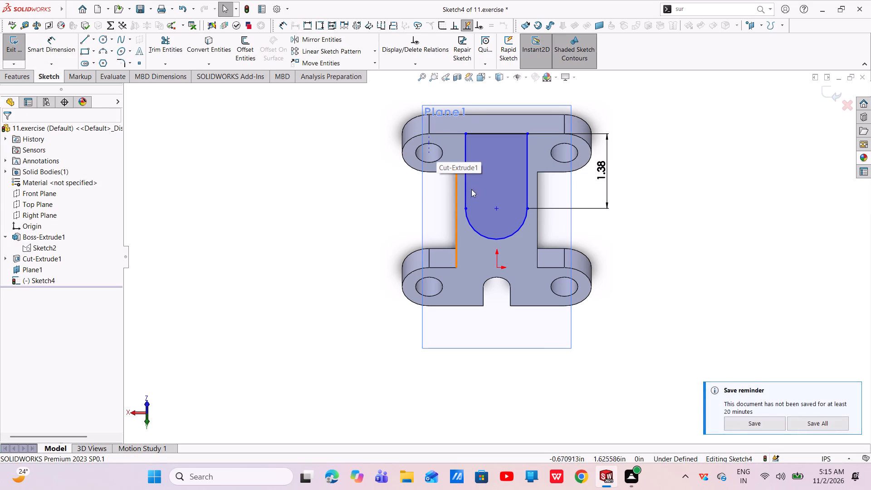
left_click(528, 176)
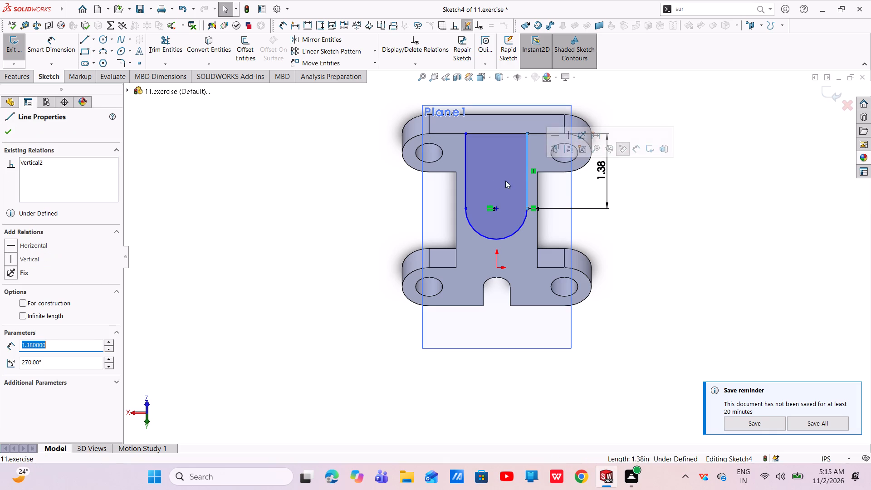
left_click(465, 171, "ctrl")
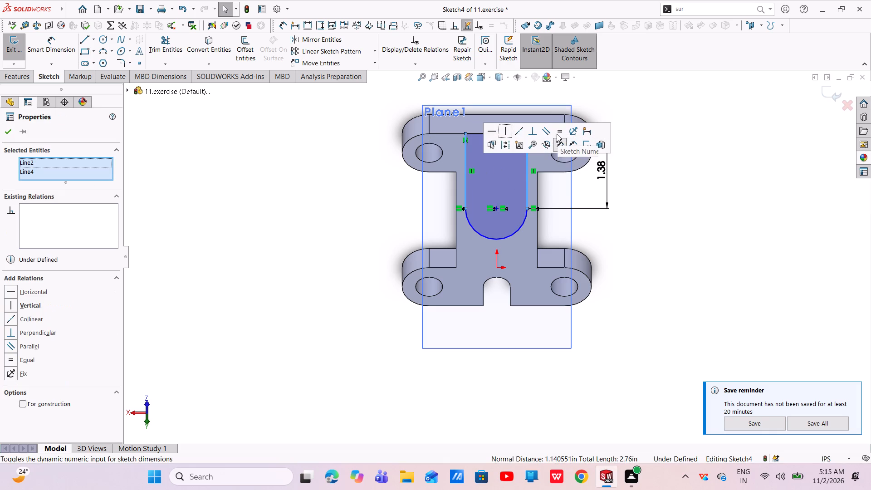
left_click(557, 133)
key("Escape")
key("Escape")
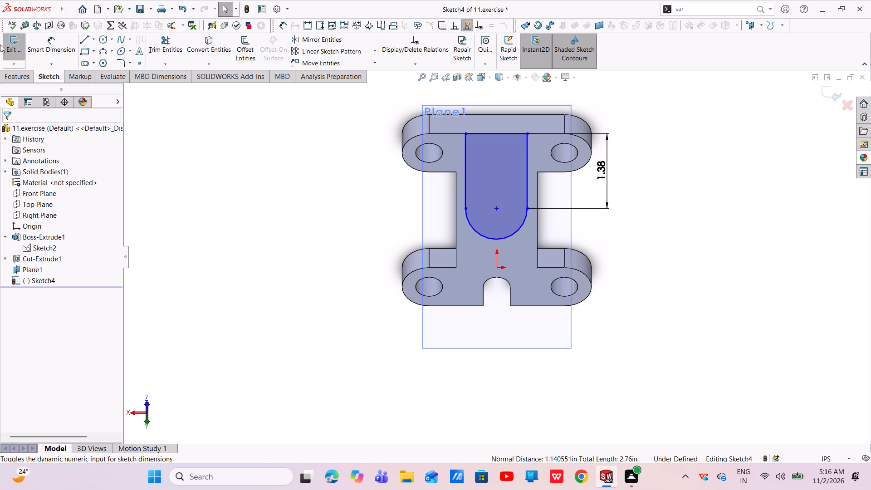
Dimension the tongue profile's end arc with a radius of 0.75 in.
left_click(61, 45)
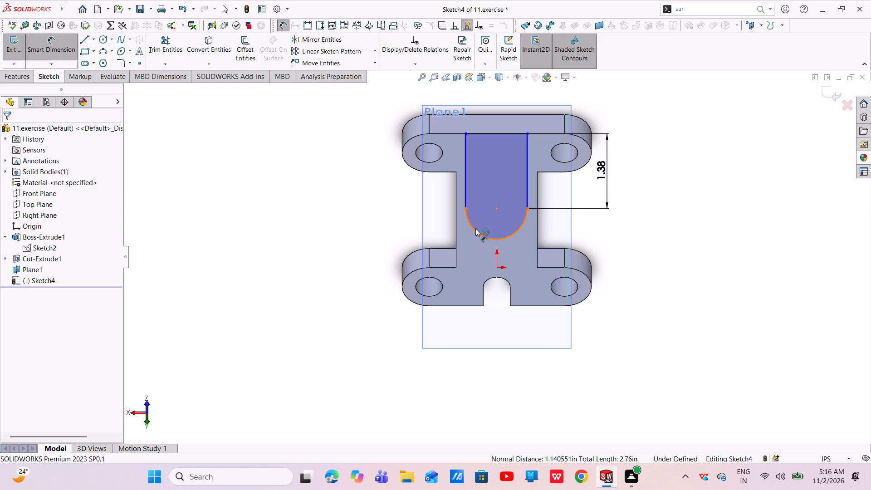
left_click(473, 230)
left_click(308, 230)
key("BackSpace")
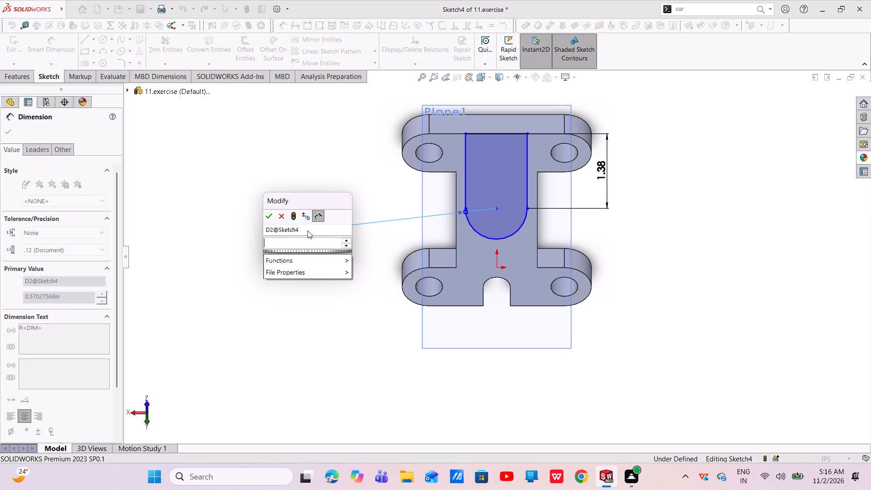
type("0.75")
key("Return")
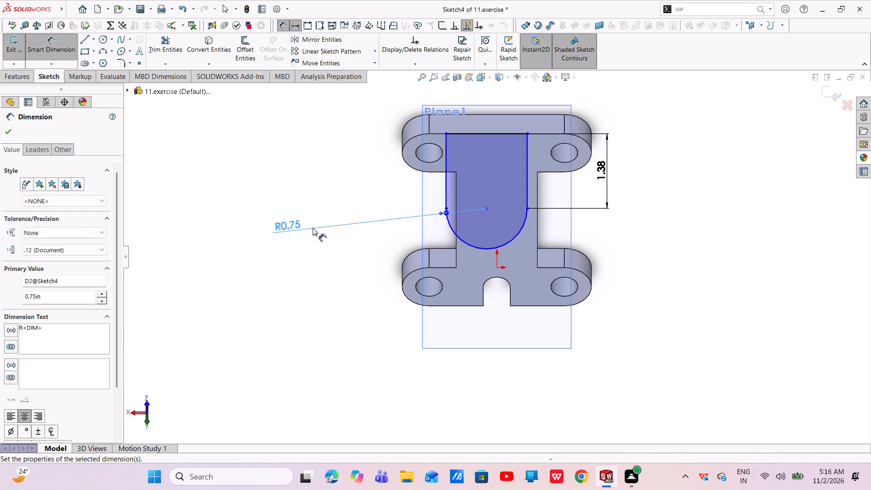
key("Escape")
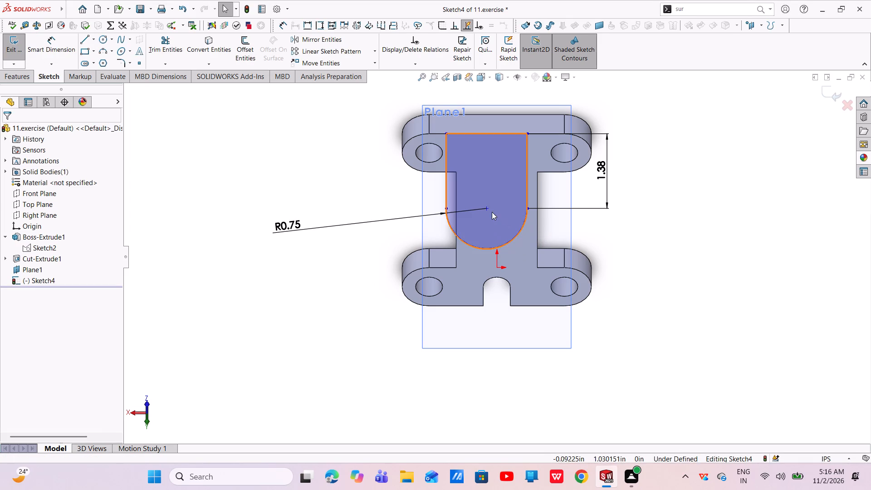
Add a vertical relation between the tongue arc's centre and the origin.
left_click(486, 209)
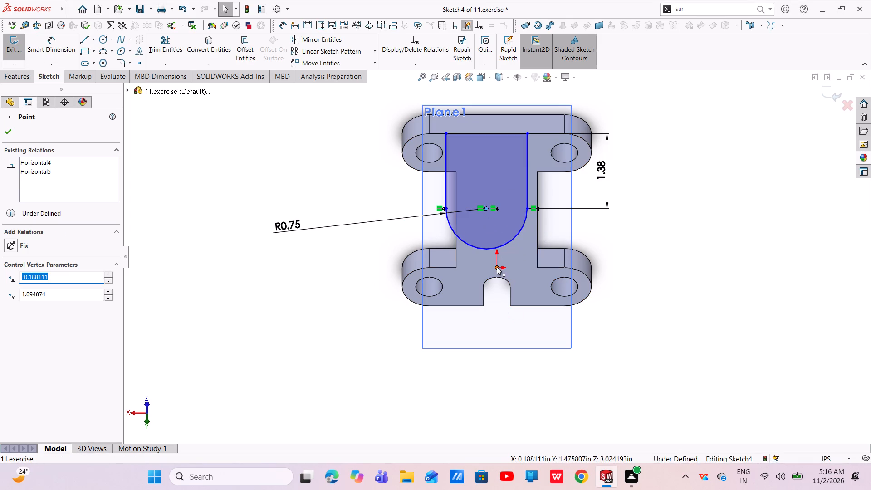
left_click(497, 267, "ctrl")
left_click(539, 227)
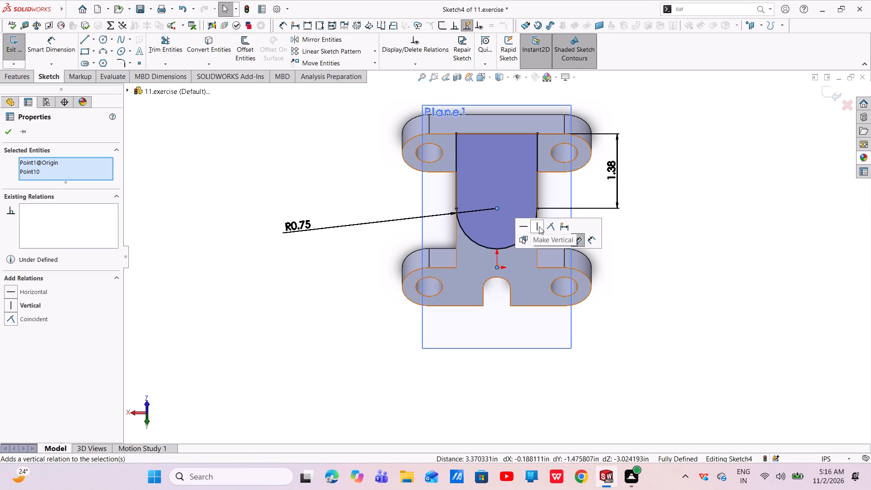
key("Escape")
key("Escape")
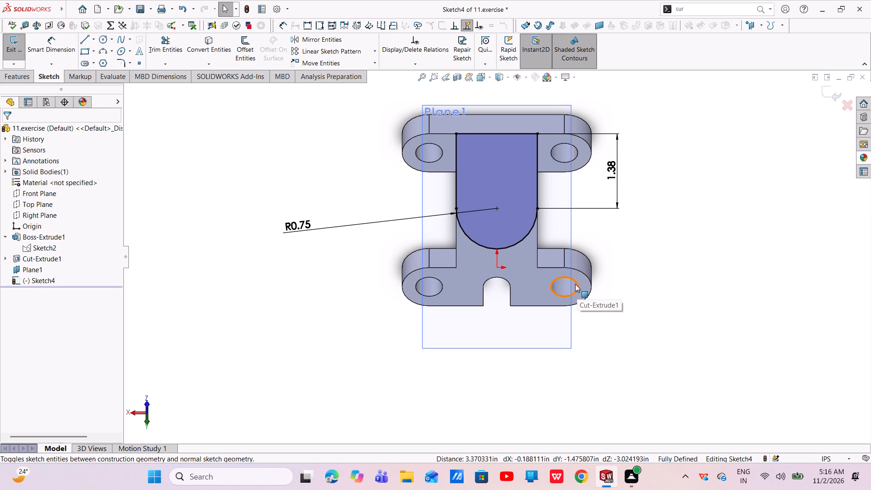
Undock the CommandManager into a vertical strip over the design tree.
left_click_drag(16, 80, 18, 64)
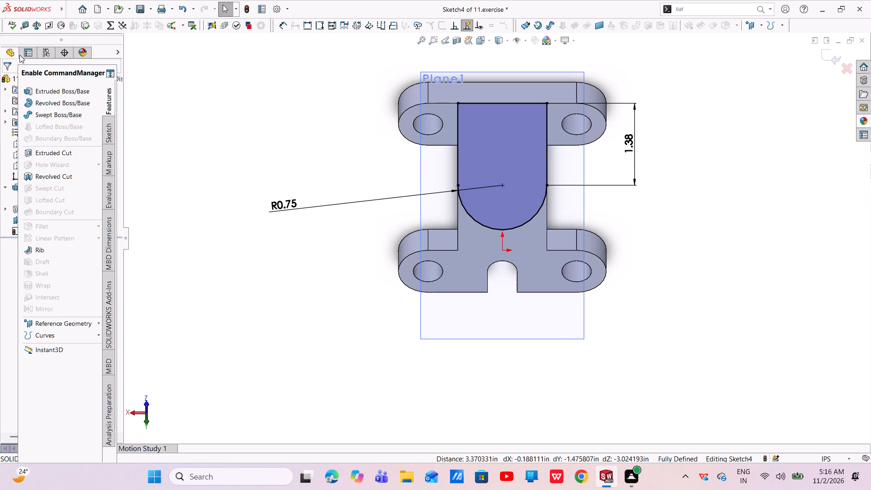
left_click(160, 148)
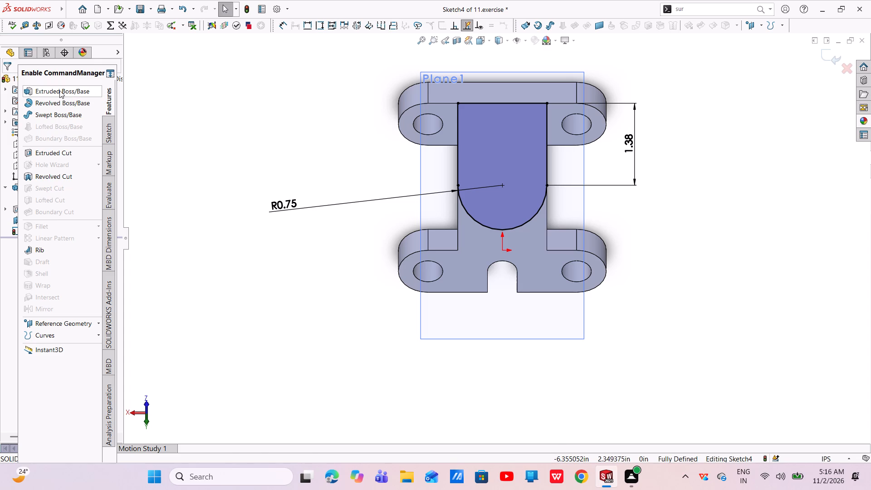
left_click(165, 127)
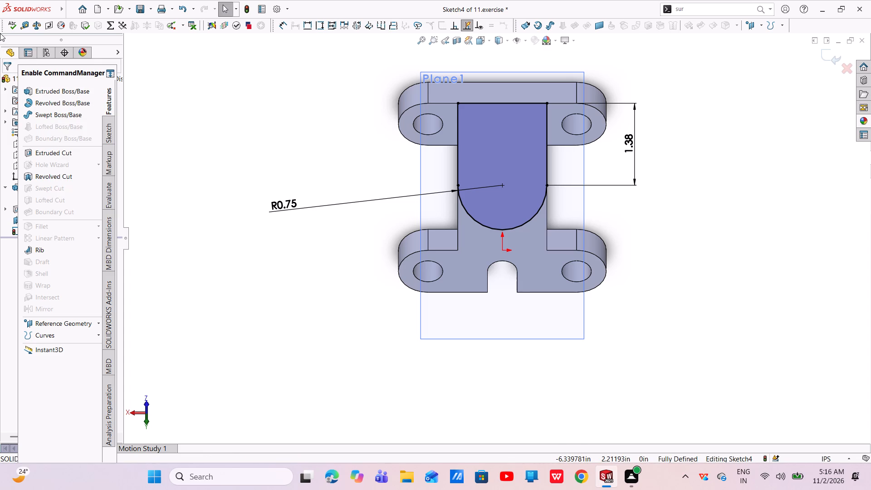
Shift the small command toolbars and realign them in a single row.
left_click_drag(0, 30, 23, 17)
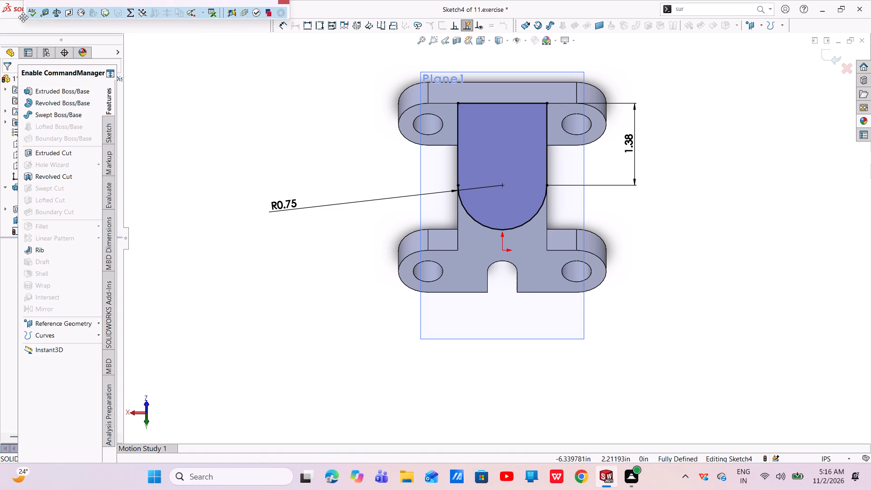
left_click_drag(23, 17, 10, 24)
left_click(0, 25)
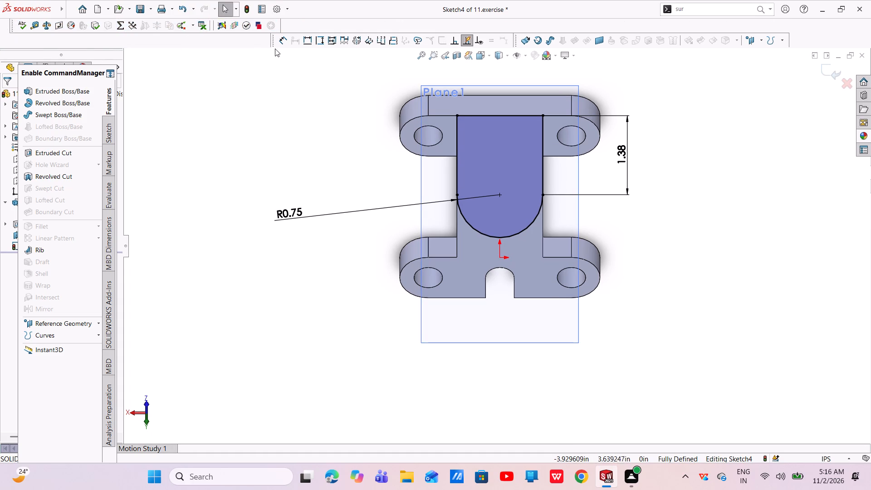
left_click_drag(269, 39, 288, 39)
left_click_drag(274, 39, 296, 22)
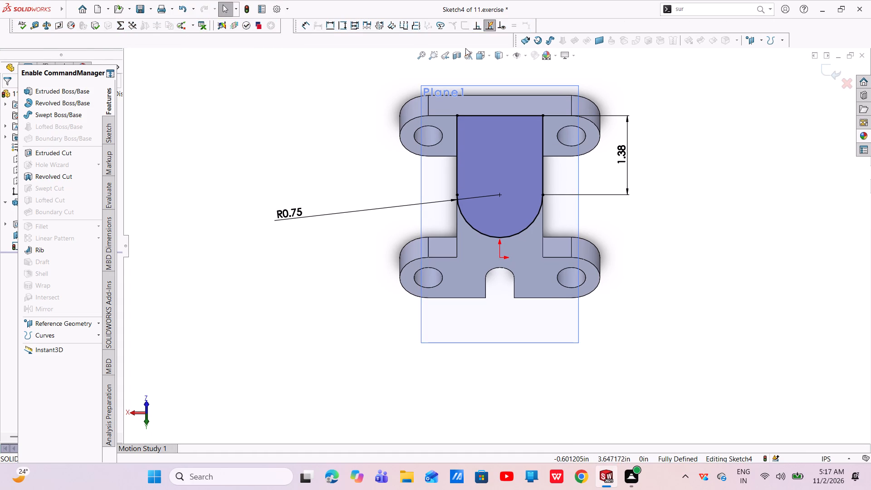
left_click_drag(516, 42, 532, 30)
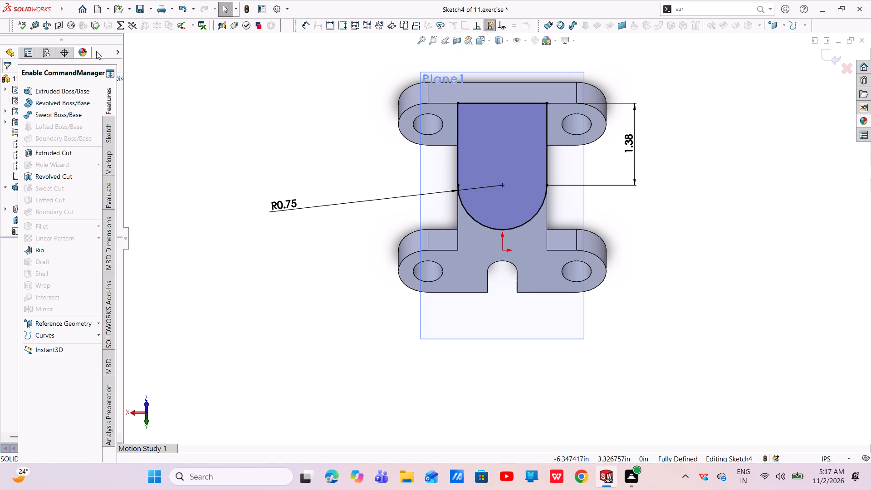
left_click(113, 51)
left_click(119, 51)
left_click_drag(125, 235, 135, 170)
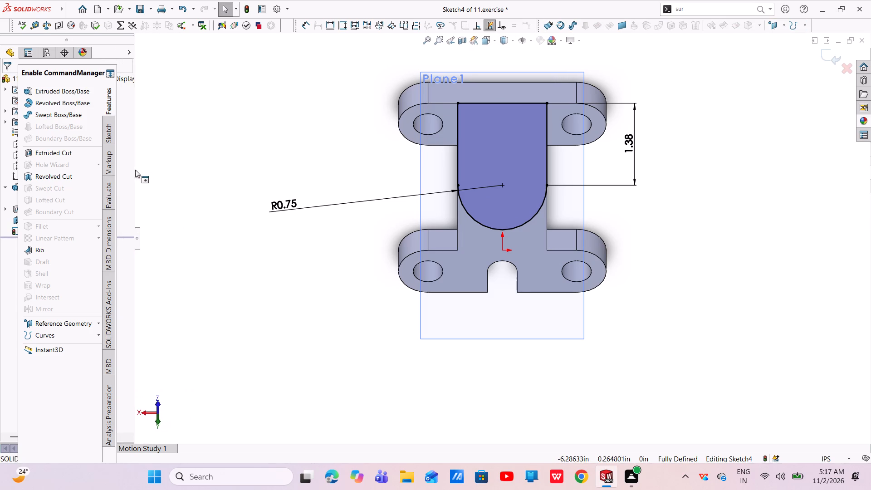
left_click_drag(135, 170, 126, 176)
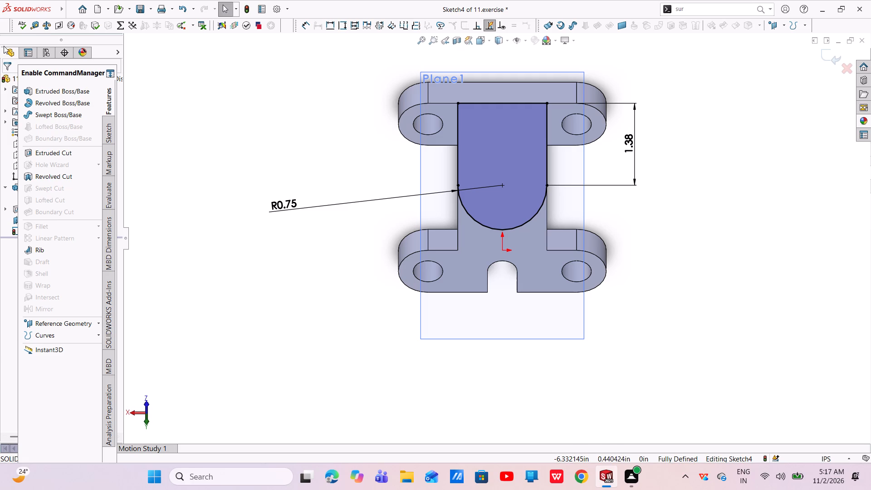
Split the FeatureManager area into two stacked panes and enlarge the upper one.
left_click_drag(0, 39, 22, 51)
left_click_drag(22, 51, 22, 51)
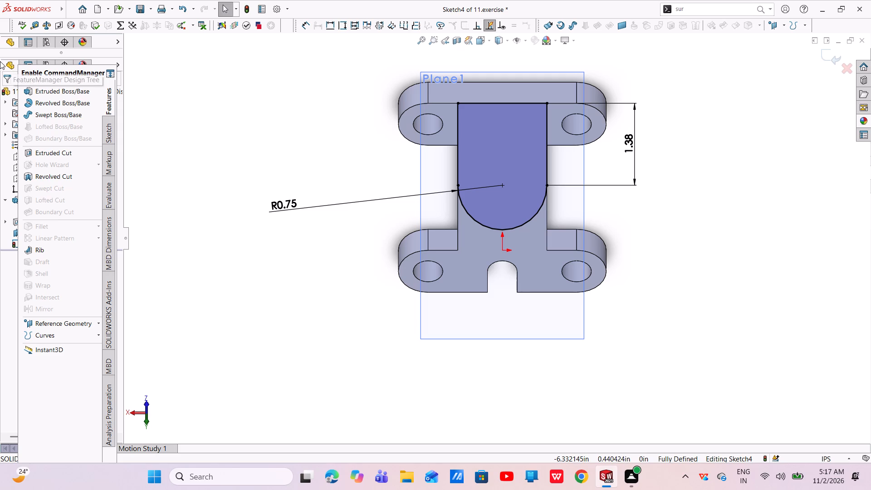
left_click(117, 44)
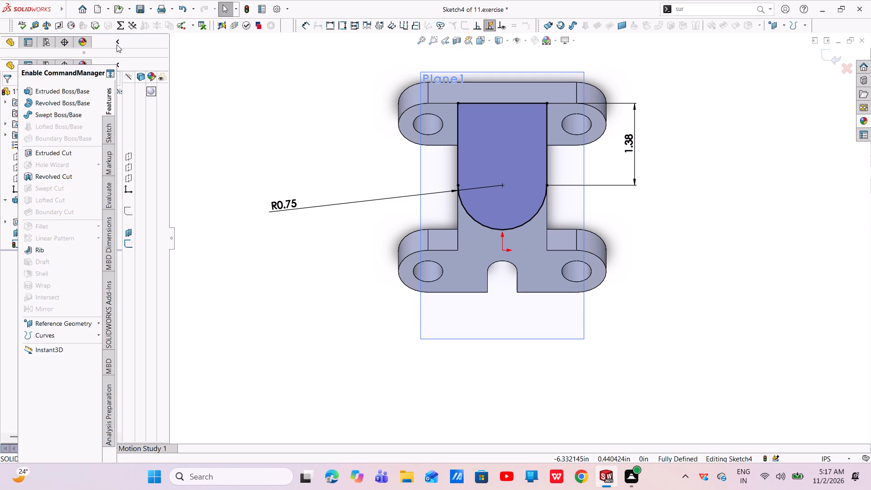
left_click(117, 44)
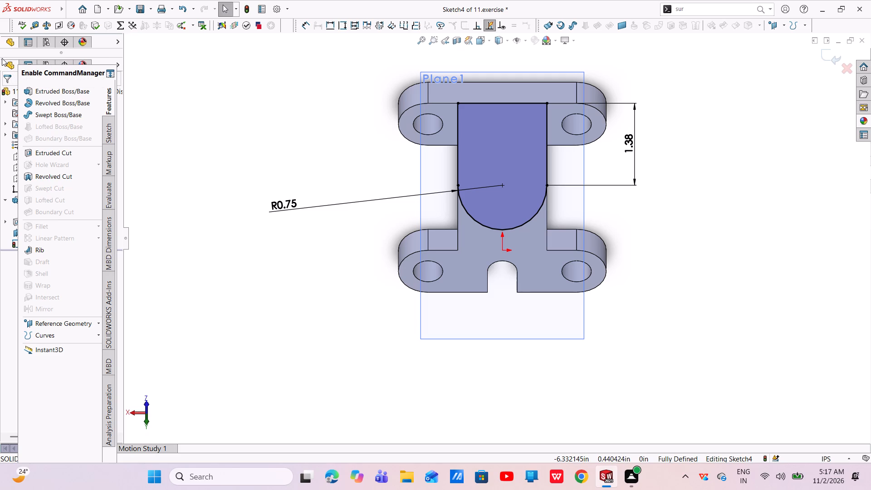
left_click_drag(31, 57, 35, 101)
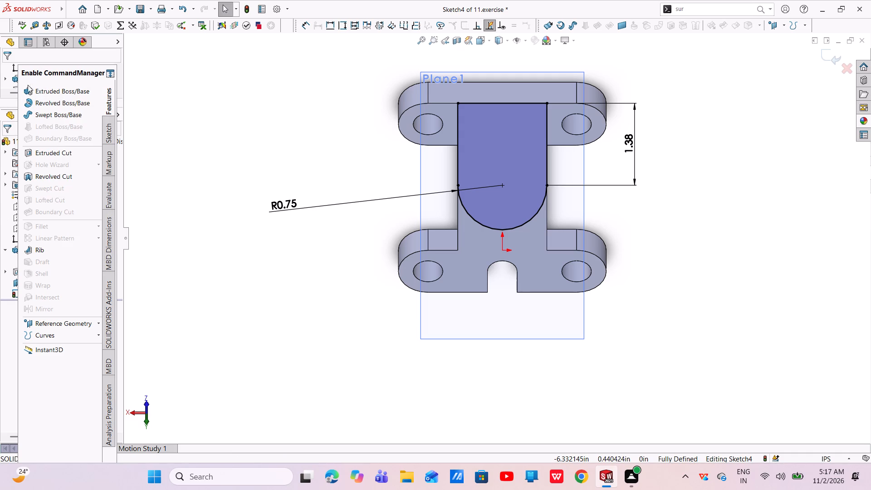
Reduce the program window, narrow the CommandManager strip to icons only, and maximize the window again.
left_click(28, 9)
right_click(28, 9)
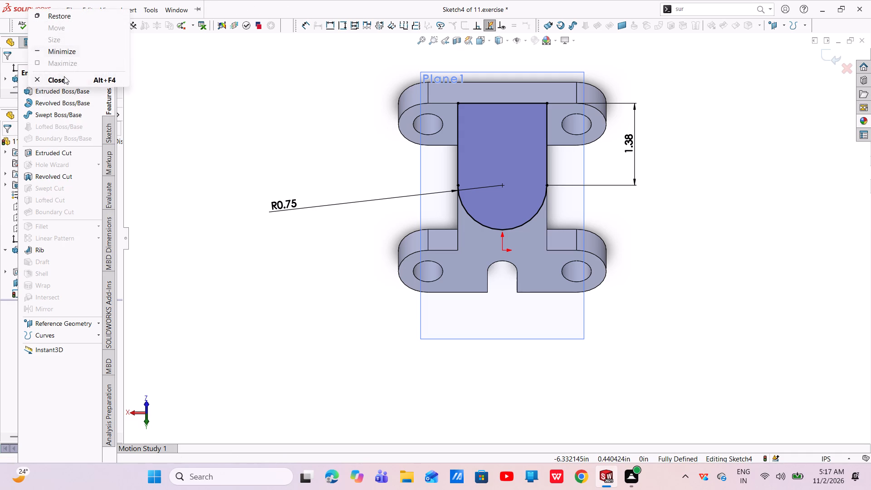
left_click(27, 8)
right_click(27, 8)
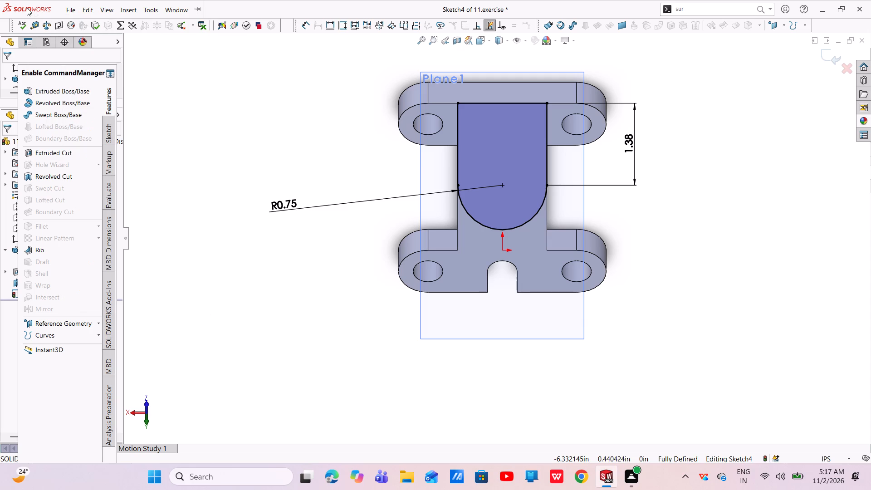
left_click(34, 16)
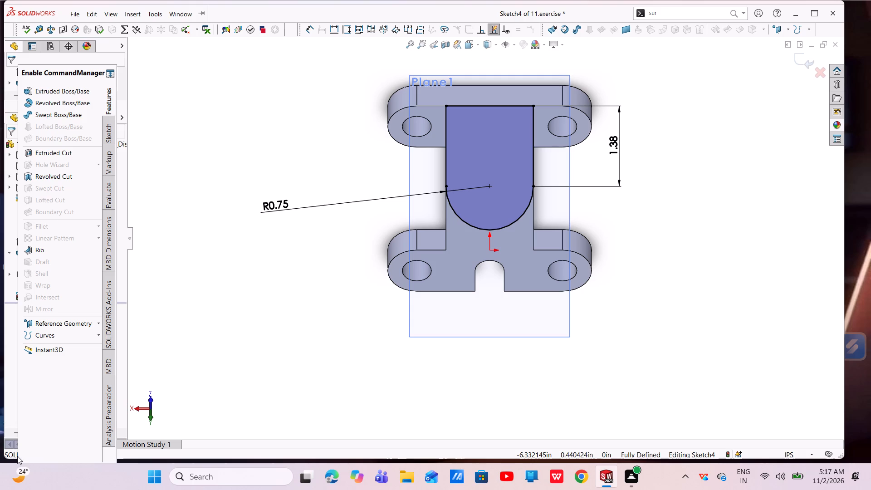
left_click_drag(18, 454, 95, 355)
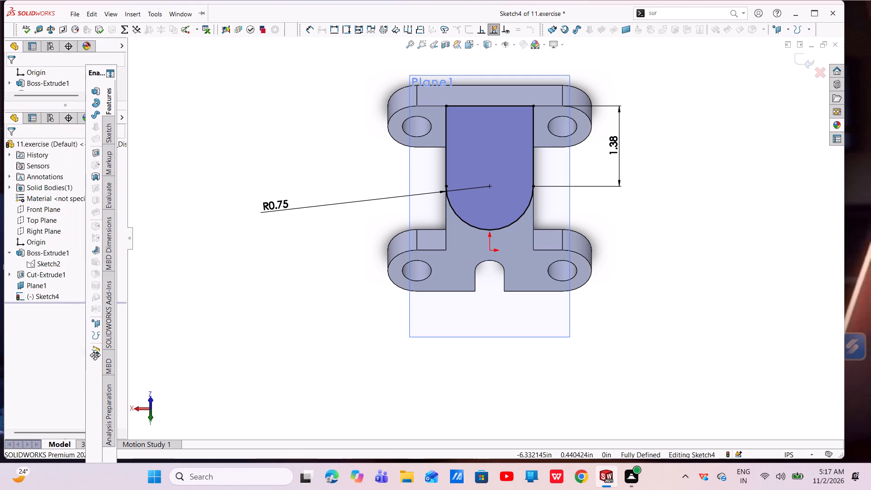
left_click_drag(95, 355, 101, 349)
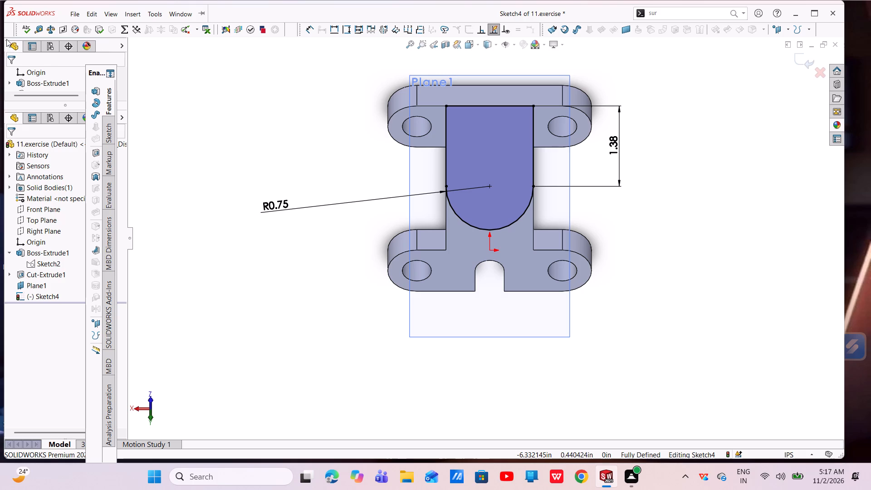
left_click_drag(0, 40, 15, 44)
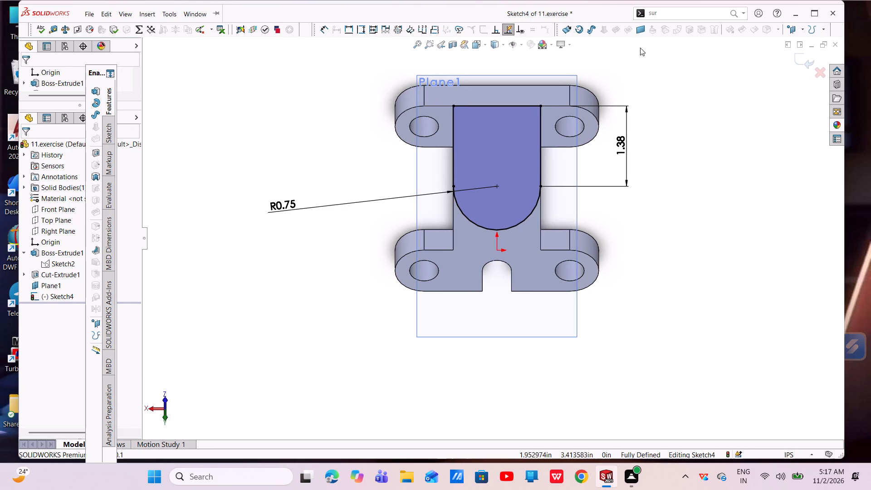
left_click(815, 9)
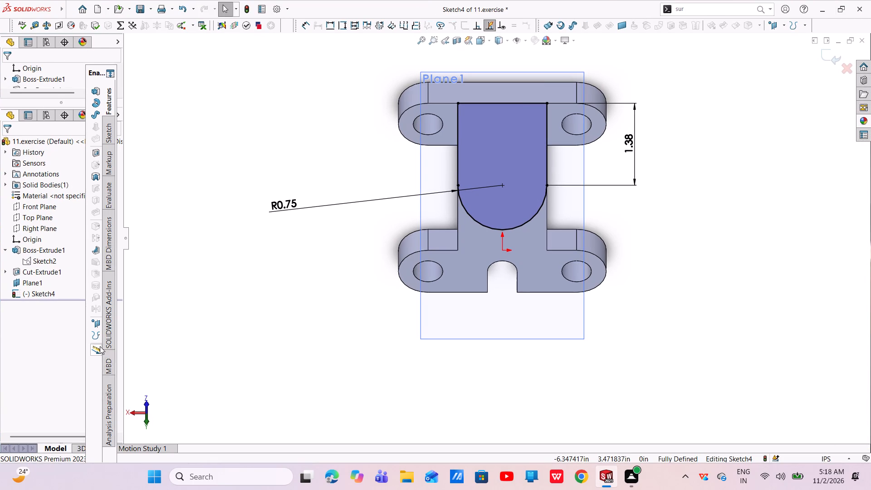
Move the floating CommandManager strip up to the top edge of the window.
left_click(112, 74)
left_click(112, 74)
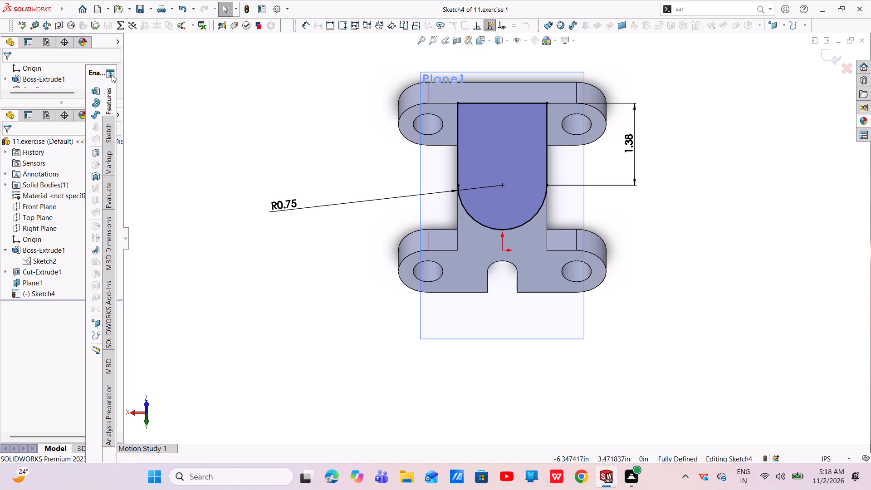
left_click(112, 74)
left_click_drag(112, 74, 147, 55)
left_click_drag(93, 65, 93, 402)
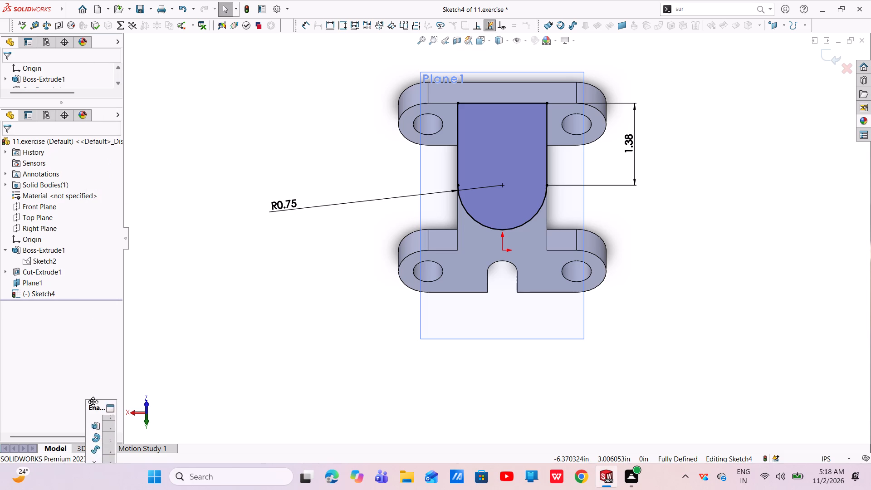
left_click_drag(93, 402, 301, 142)
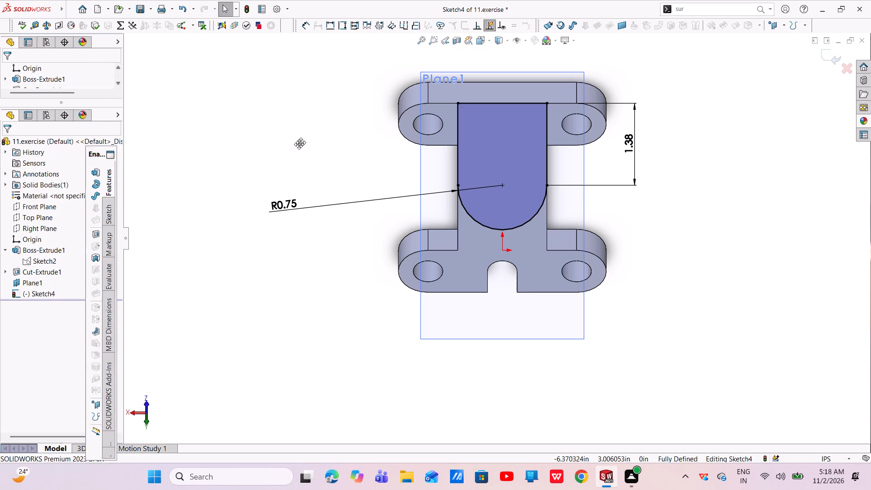
left_click_drag(301, 142, 361, 0)
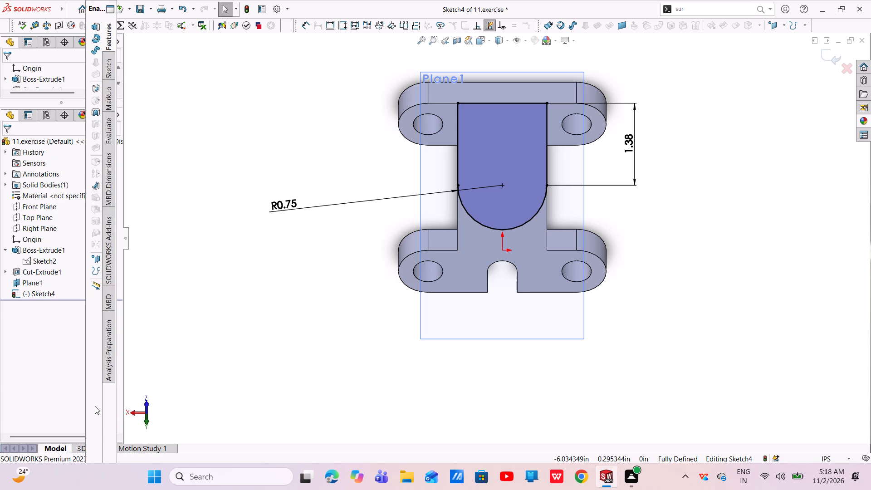
left_click_drag(104, 419, 131, 334)
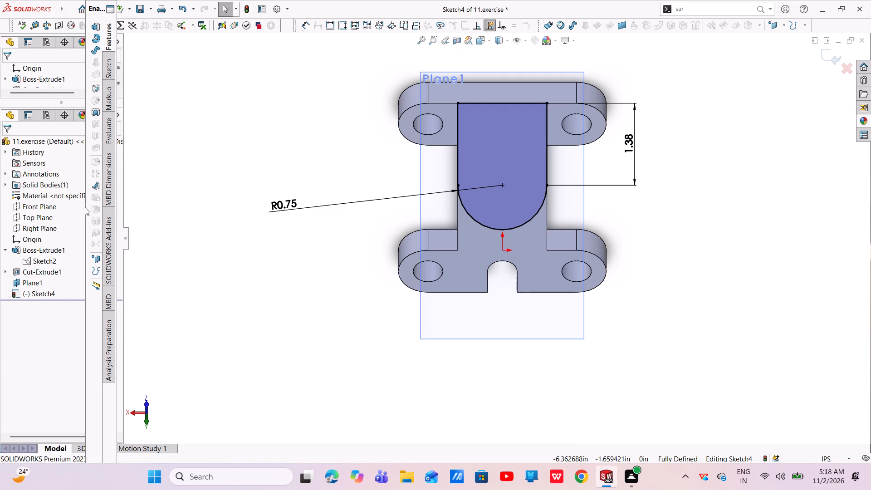
Extrude the round-ended tongue sketch in the reversed direction with the Up To Next end condition, merged with the base body.
left_click(97, 30)
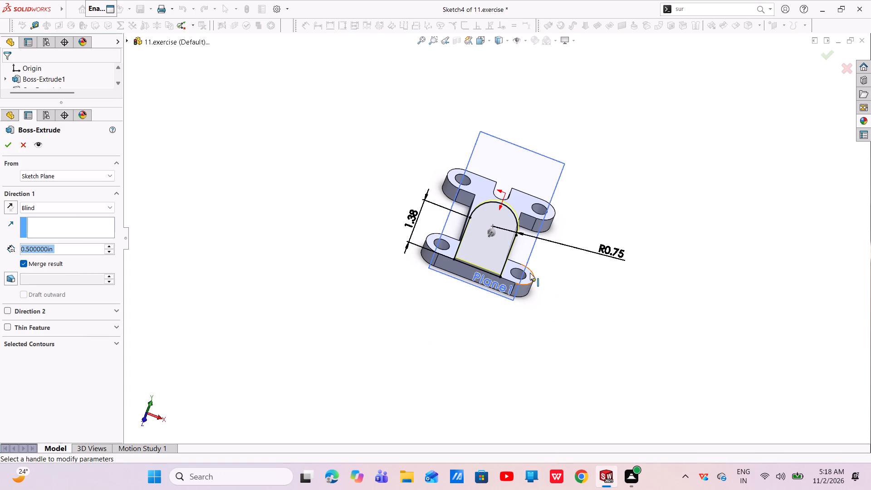
middle_click_drag(531, 273, 435, 264)
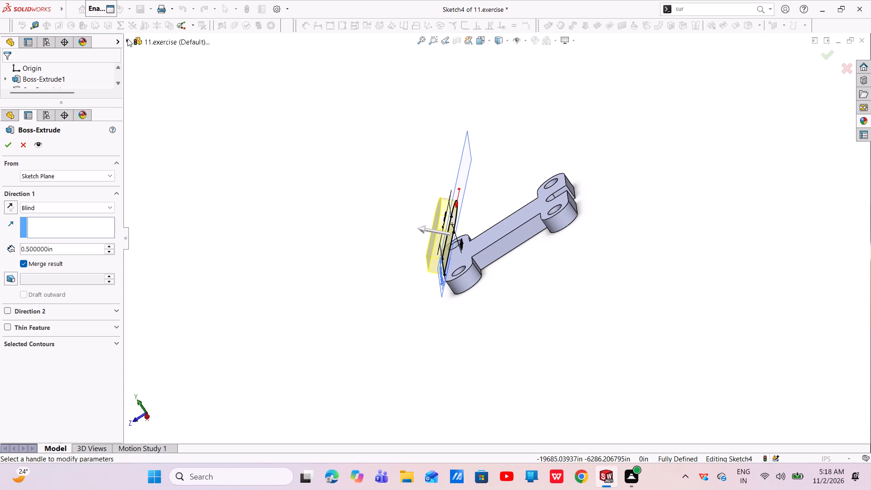
left_click(83, 204)
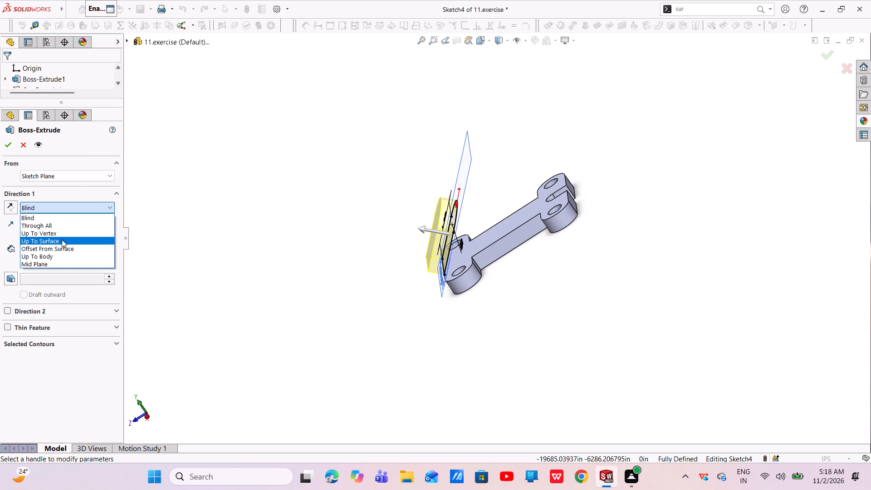
left_click(62, 205)
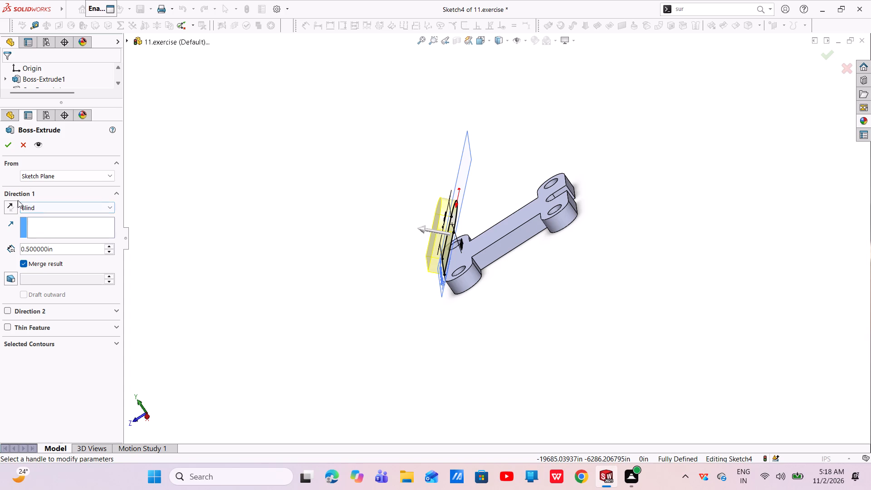
left_click(11, 205)
left_click(101, 208)
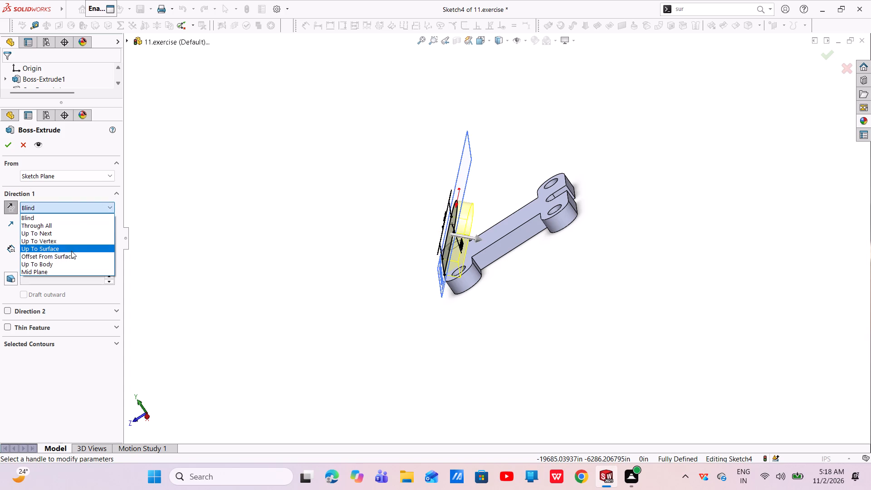
left_click(68, 234)
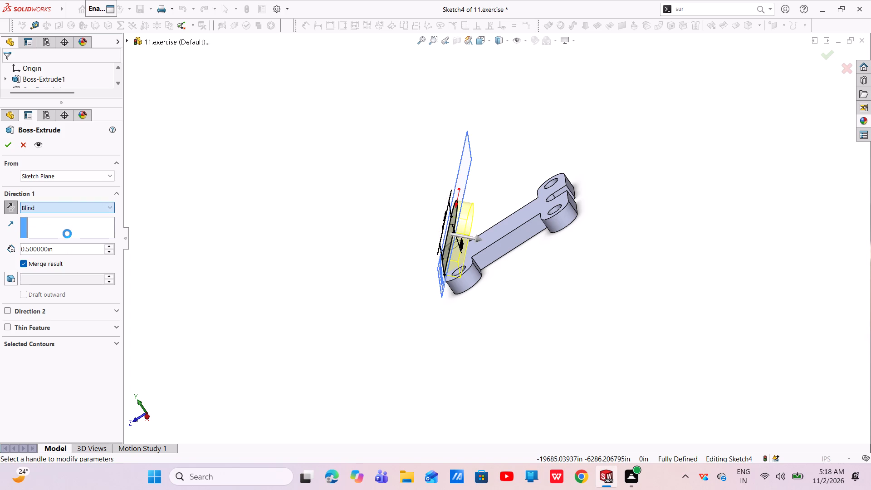
left_click(5, 142)
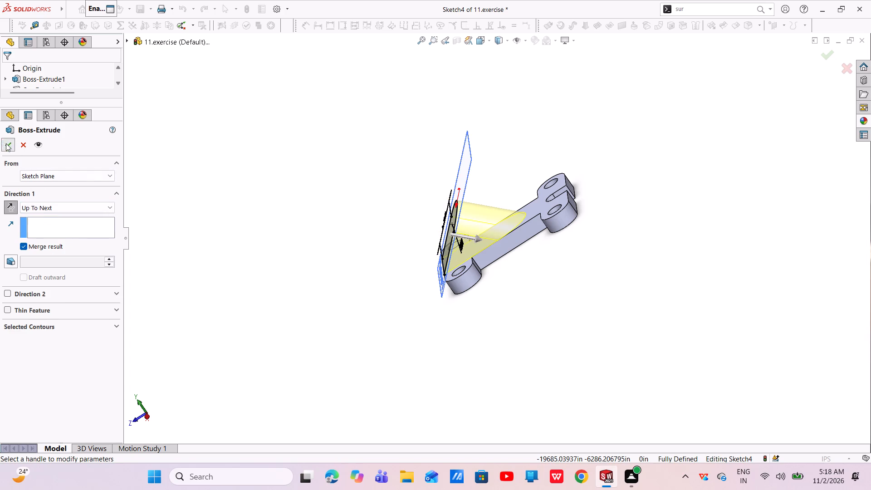
scroll(473, 239, "down", 3)
scroll(472, 240, "up", 5)
middle_click_drag(480, 245, 492, 232)
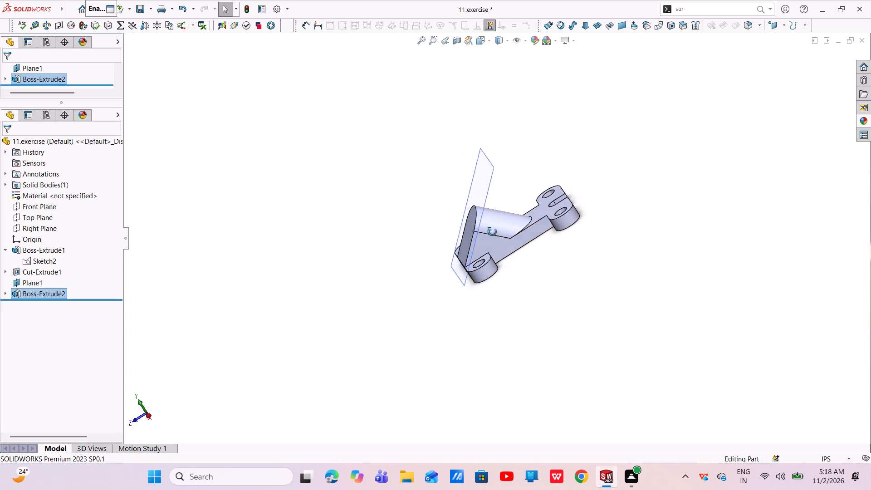
middle_click_drag(492, 232, 582, 257)
scroll(646, 227, "up", 1)
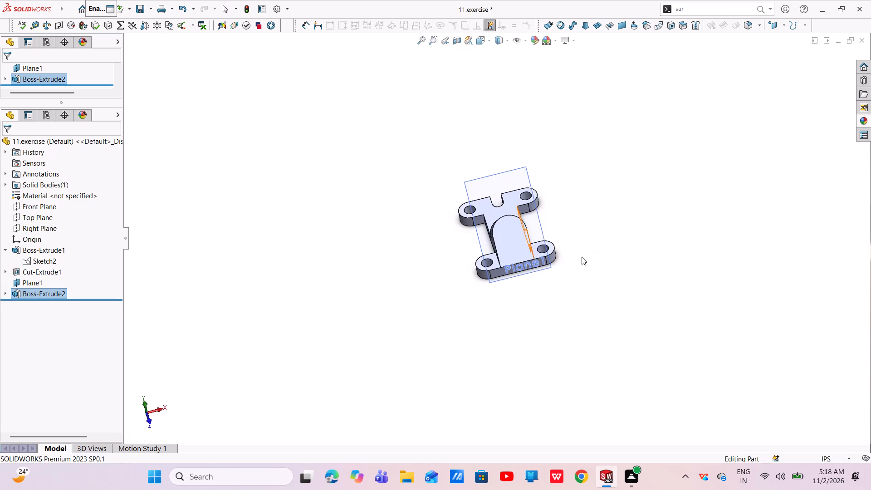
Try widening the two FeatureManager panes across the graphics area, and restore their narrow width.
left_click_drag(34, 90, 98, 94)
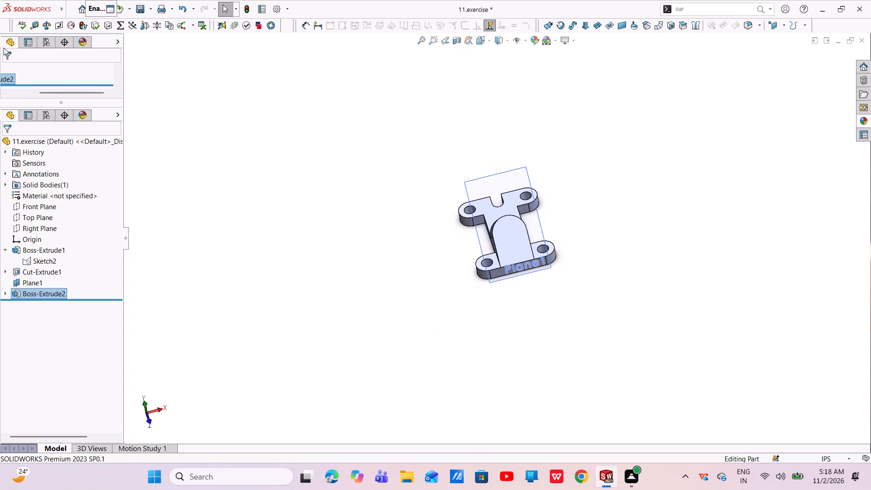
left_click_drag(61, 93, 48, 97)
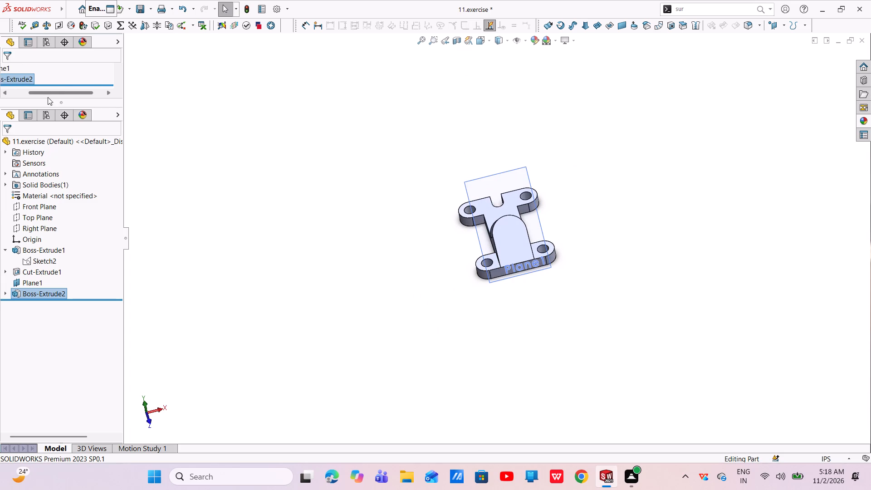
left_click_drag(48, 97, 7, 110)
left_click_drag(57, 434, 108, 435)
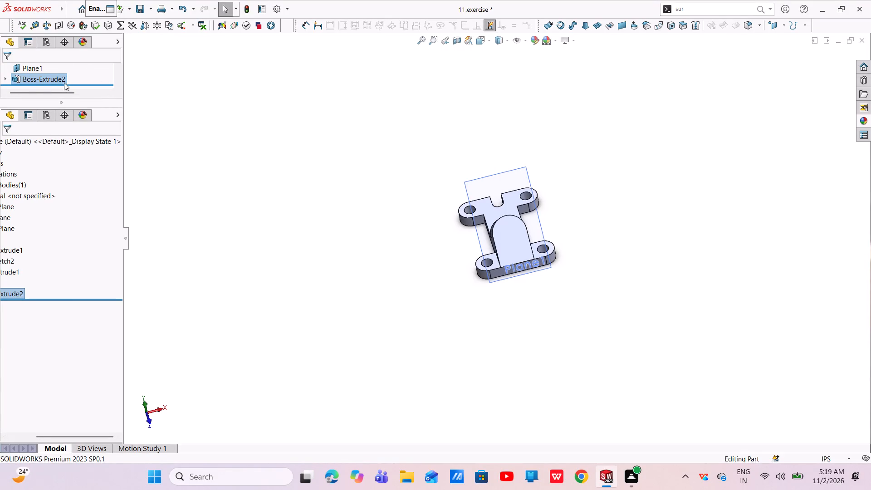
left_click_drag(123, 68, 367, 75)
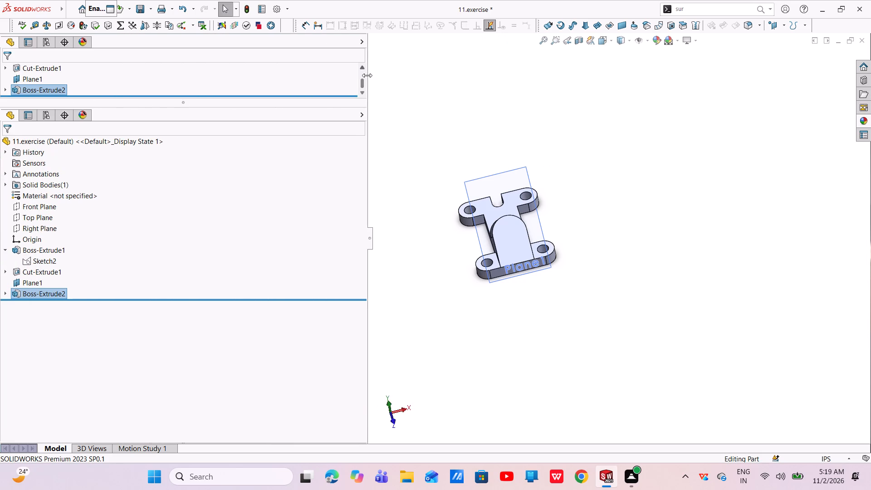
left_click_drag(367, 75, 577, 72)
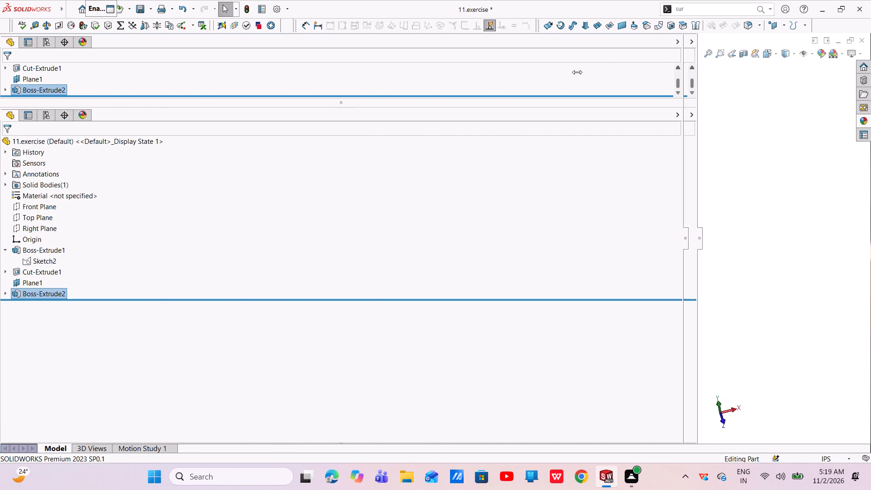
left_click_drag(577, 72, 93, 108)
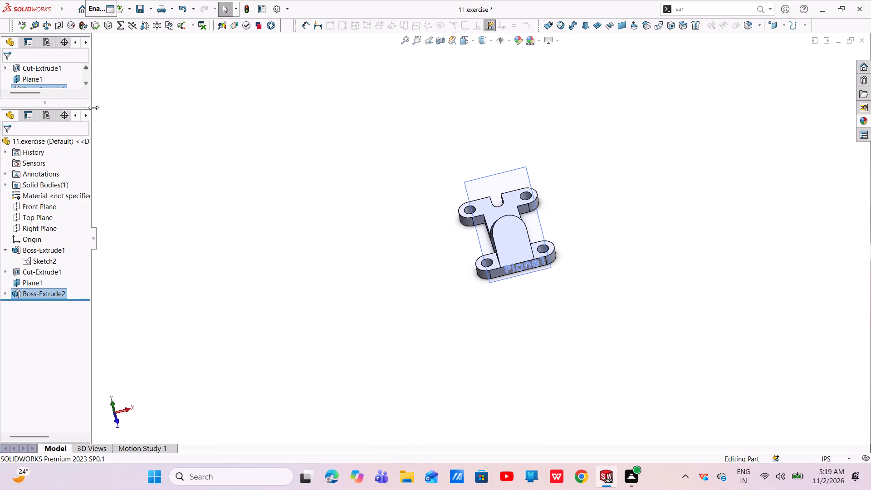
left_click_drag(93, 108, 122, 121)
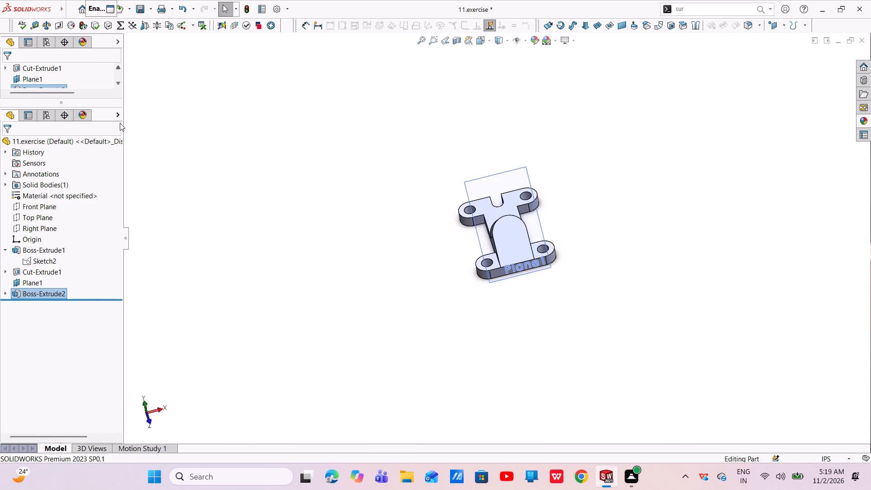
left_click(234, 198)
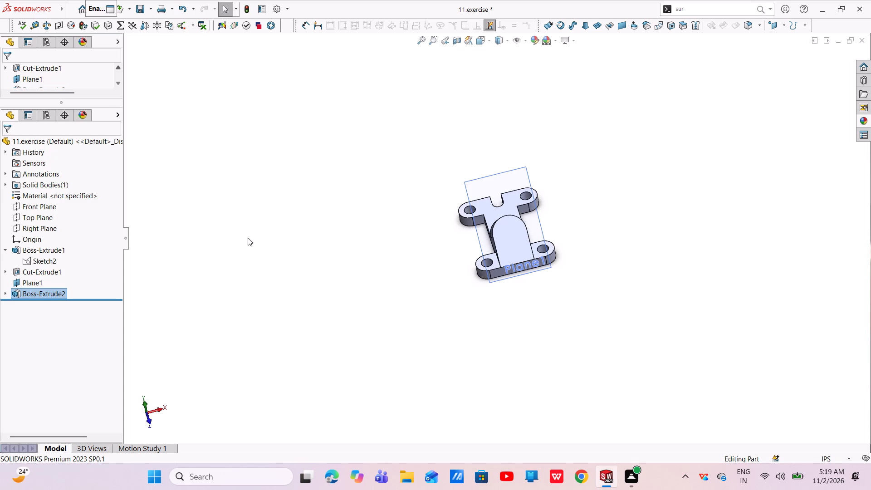
Hide the inclined reference plane Plane1.
middle_click_drag(530, 268, 485, 271)
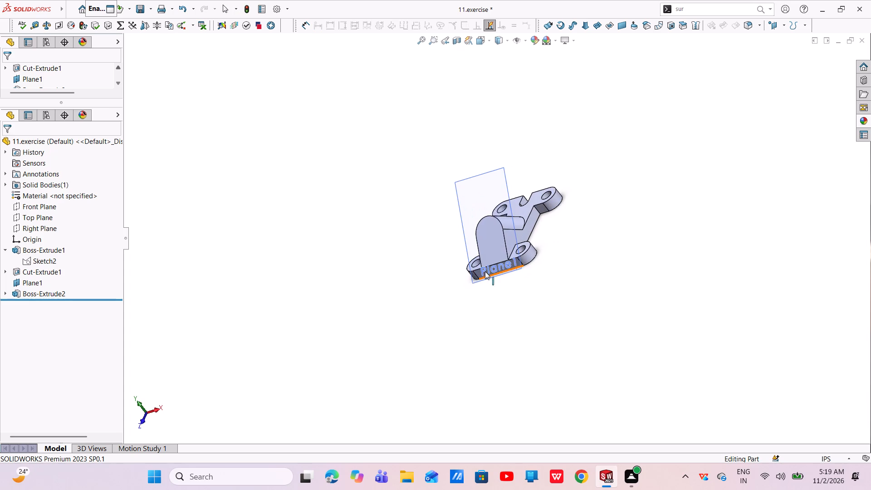
left_click(488, 166)
left_click(491, 179)
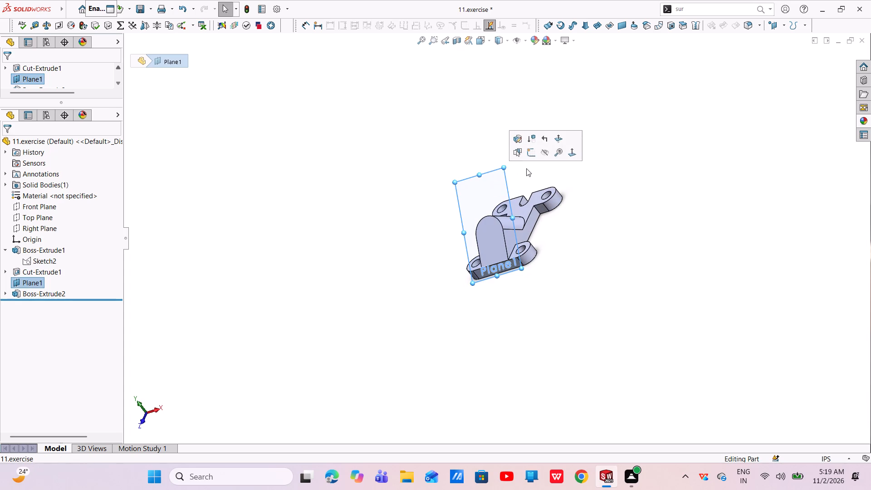
left_click(548, 151)
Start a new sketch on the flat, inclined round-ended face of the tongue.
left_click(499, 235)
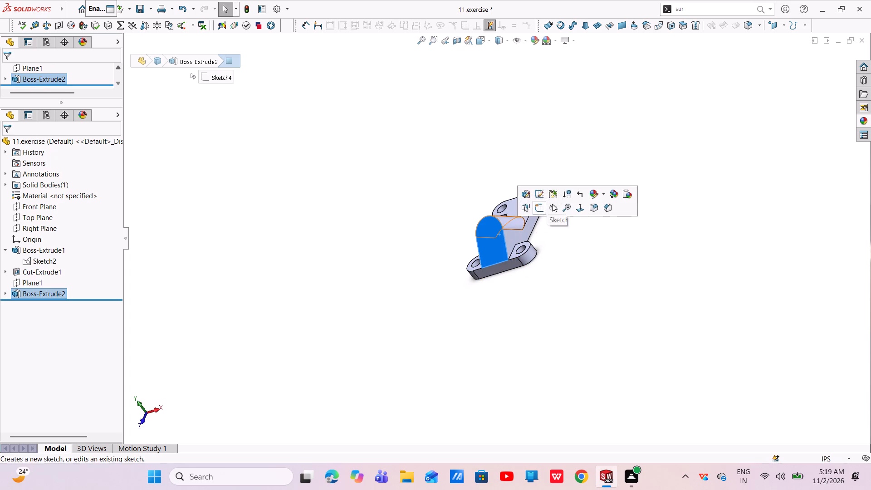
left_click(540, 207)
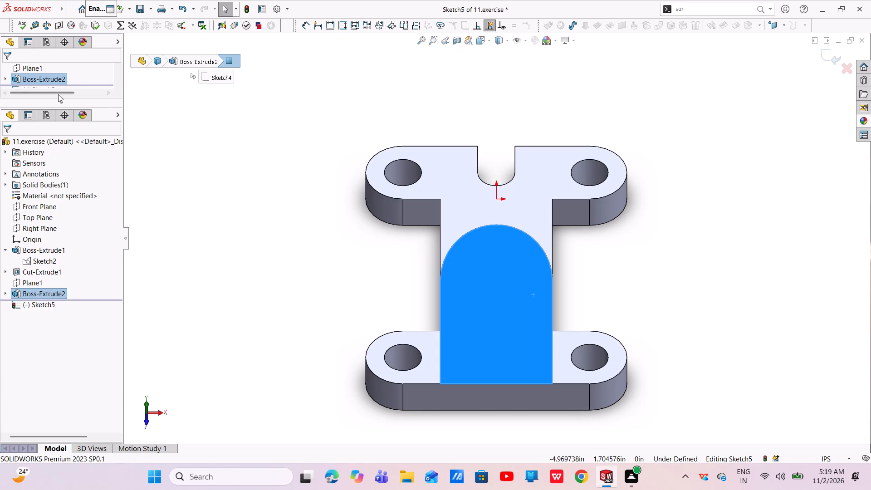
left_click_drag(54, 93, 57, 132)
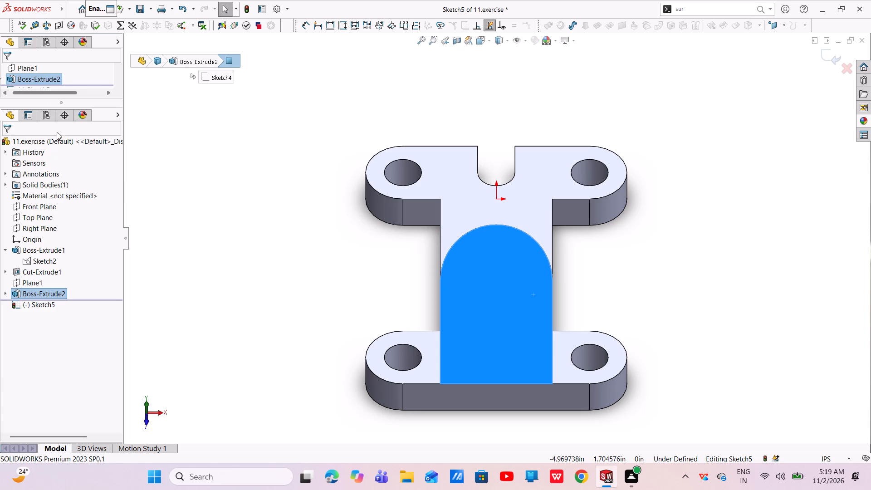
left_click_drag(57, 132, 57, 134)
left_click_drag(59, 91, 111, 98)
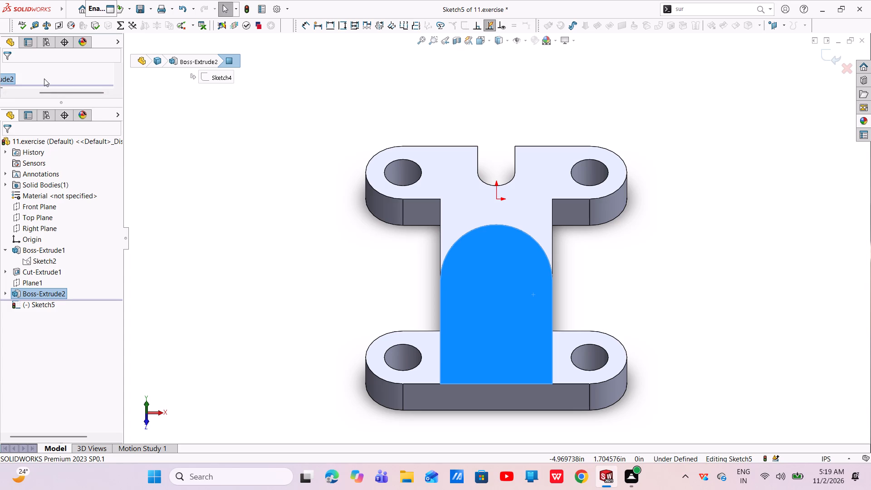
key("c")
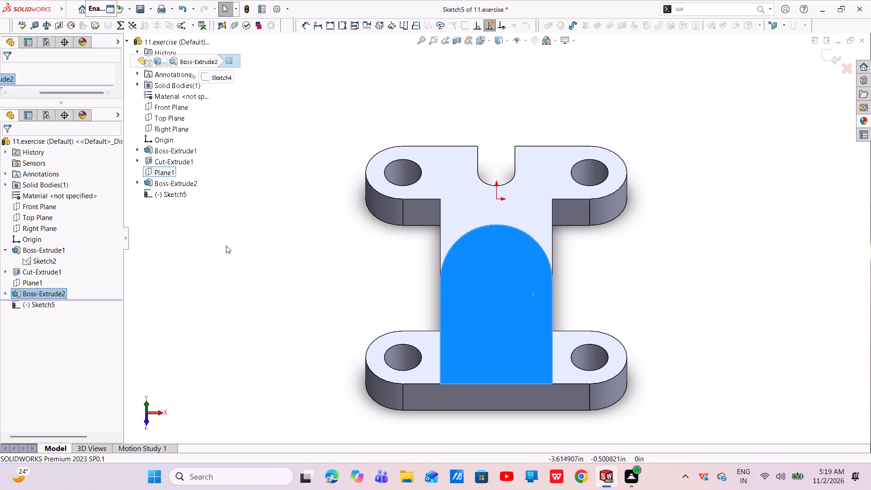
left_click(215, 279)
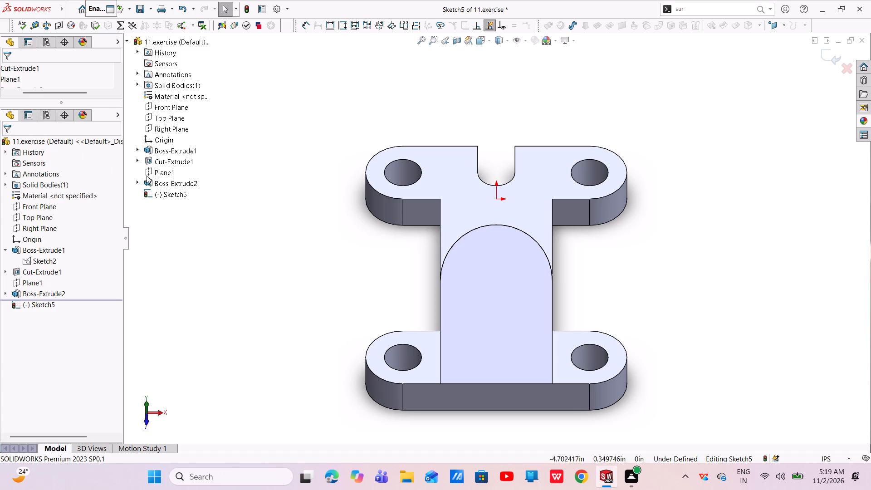
Save the part, deleting the empty sketch and rebuilding the document before saving.
key("ctrl+s")
key("ctrl+s")
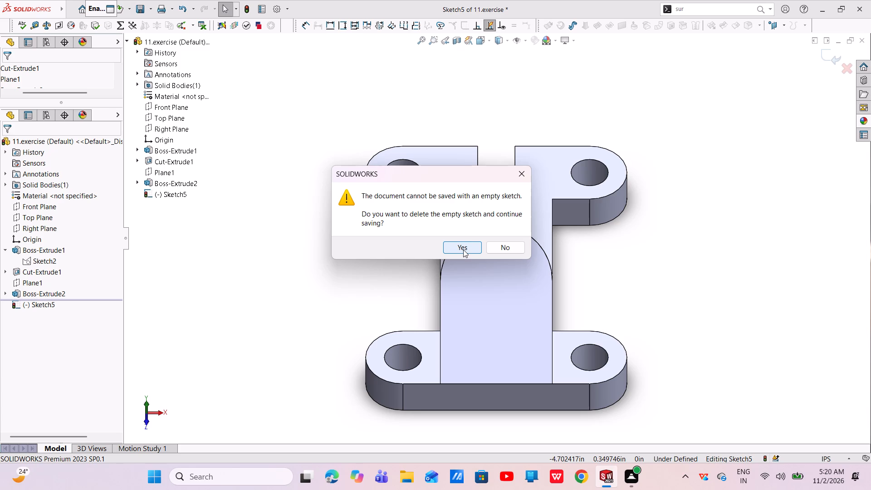
left_click(463, 250)
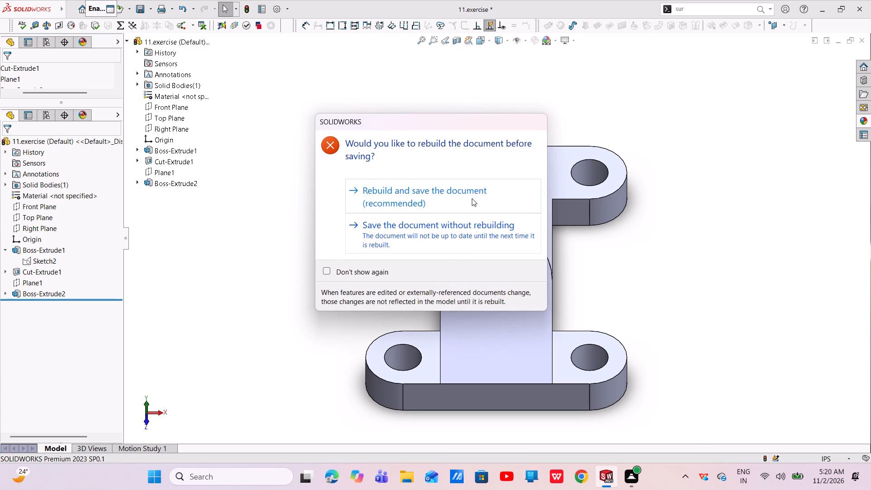
left_click(472, 197)
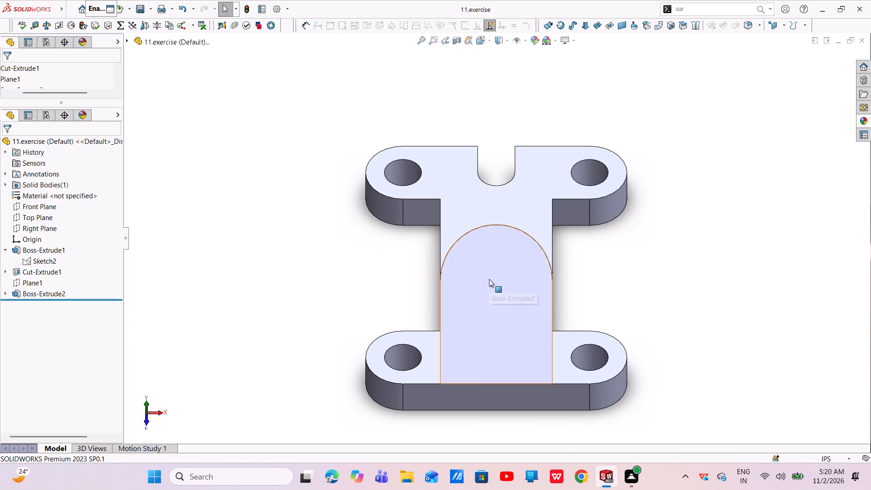
key("ctrl+s")
key("ctrl+s")
key("ctrl+s")
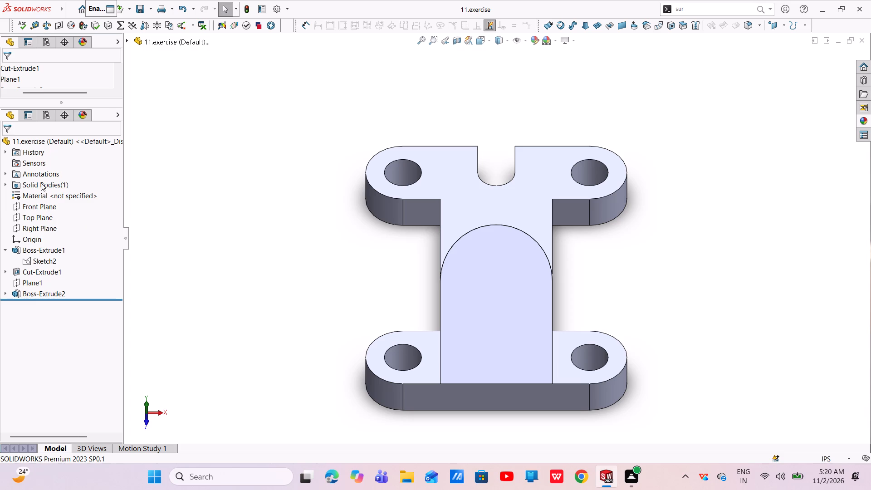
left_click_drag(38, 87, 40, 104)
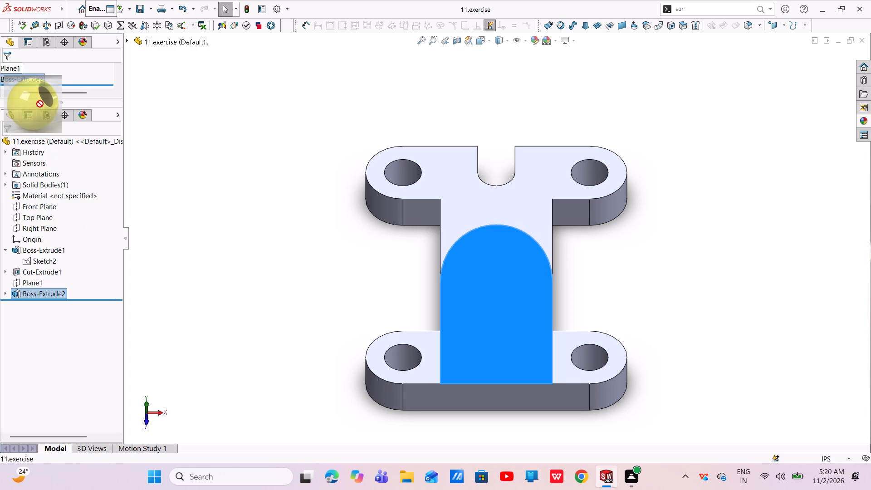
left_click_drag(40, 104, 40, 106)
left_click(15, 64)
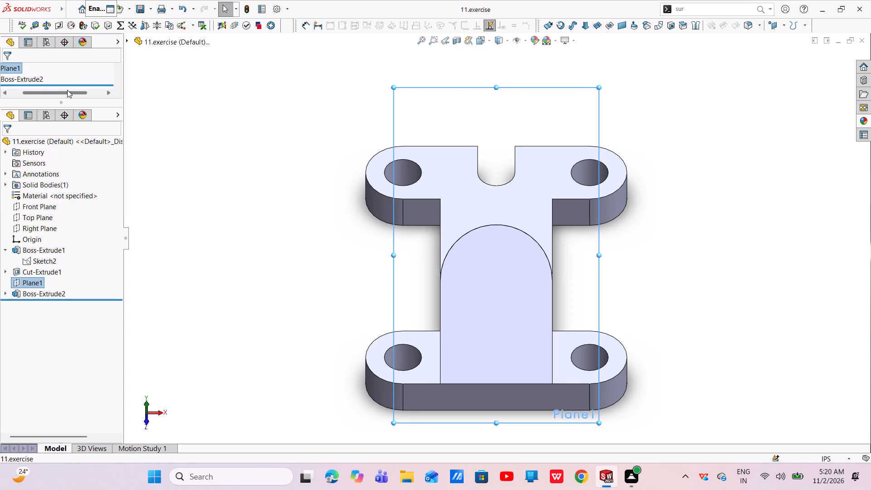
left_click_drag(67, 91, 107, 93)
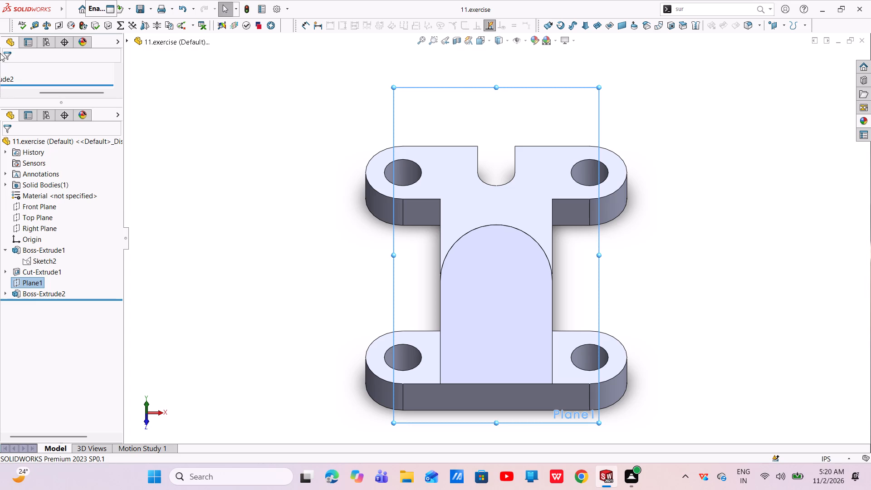
Restore the maximized application window to its normal, smaller size.
left_click(6, 10)
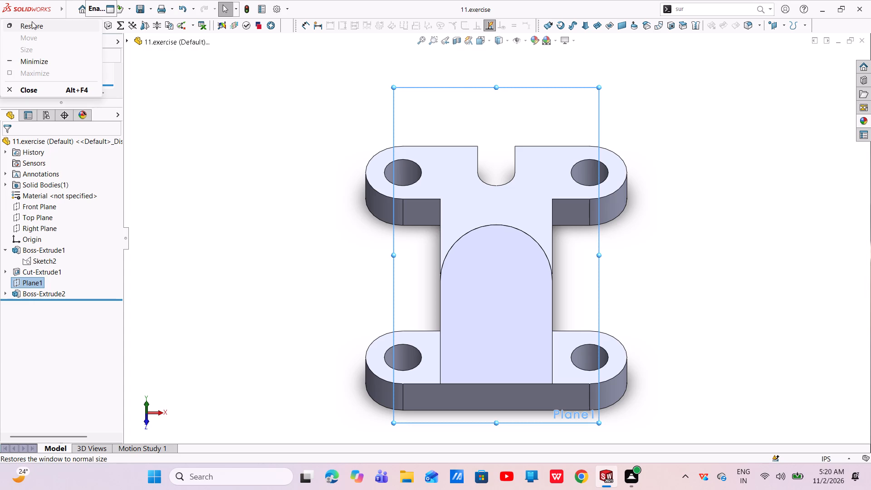
left_click(51, 27)
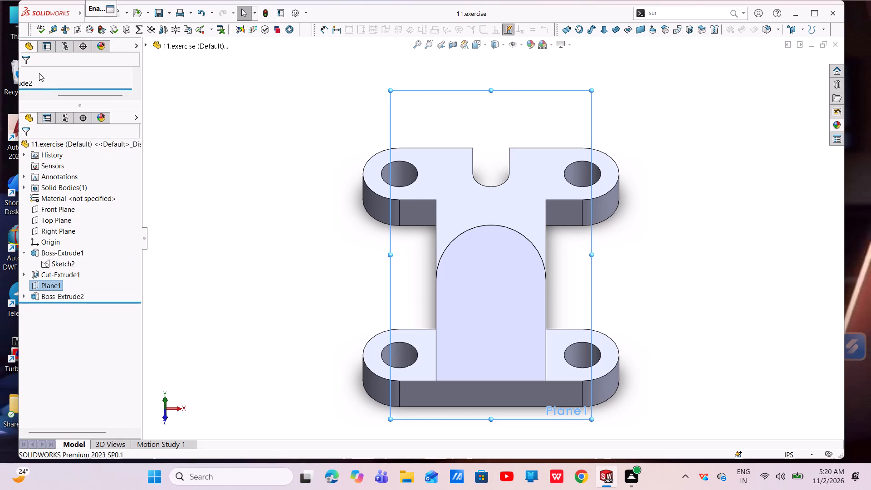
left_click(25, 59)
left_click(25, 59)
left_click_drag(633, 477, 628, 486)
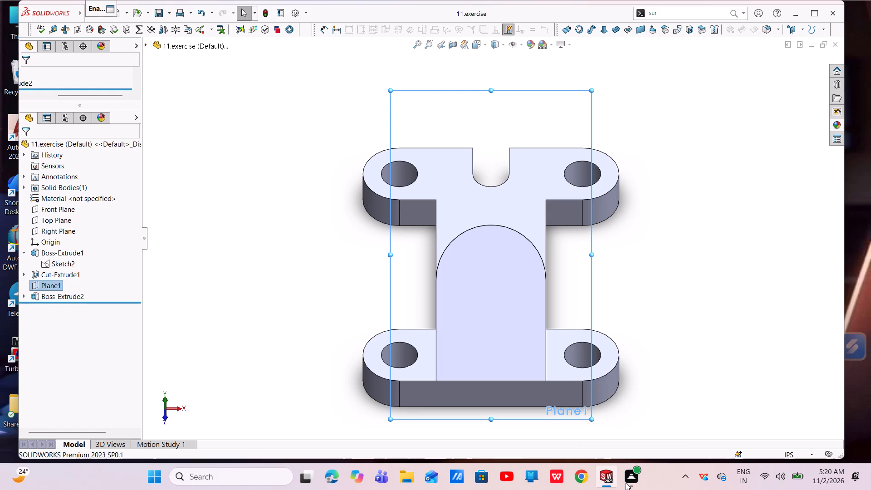
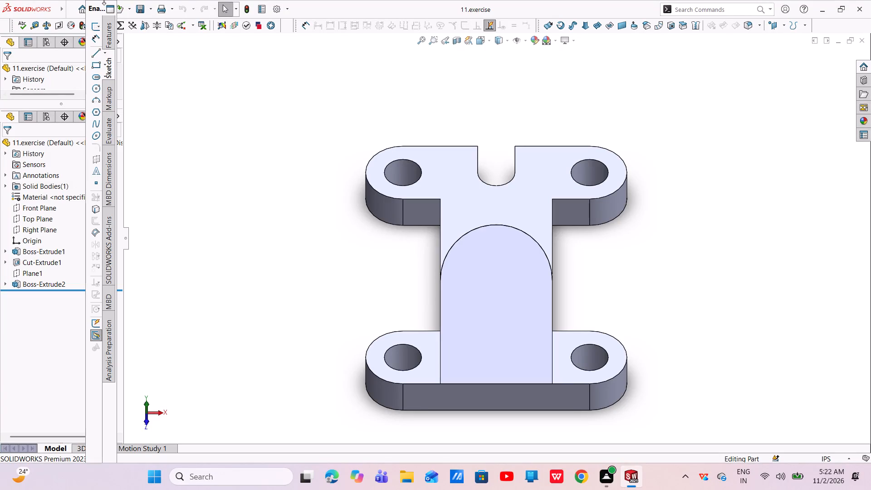
Bring the floating CommandManager's title bar fully into view and widen it until its tools show their full names.
left_click(108, 8)
left_click_drag(103, 0, 98, 30)
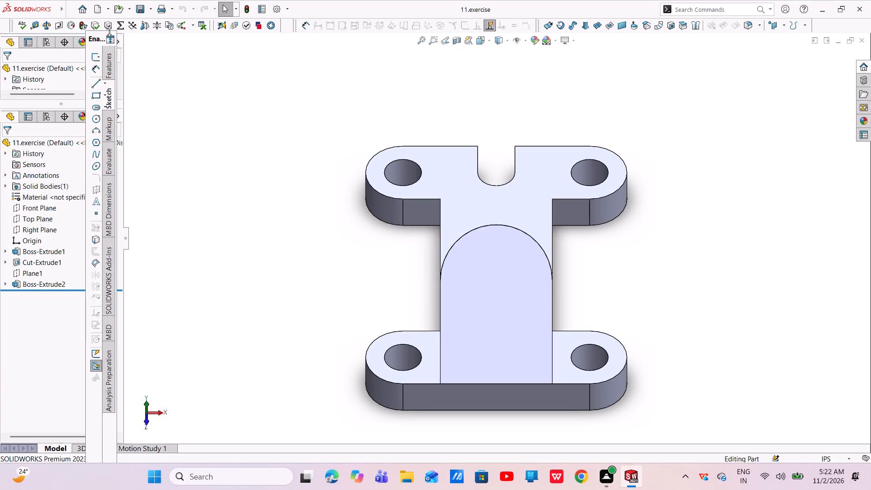
left_click_drag(95, 68, 103, 69)
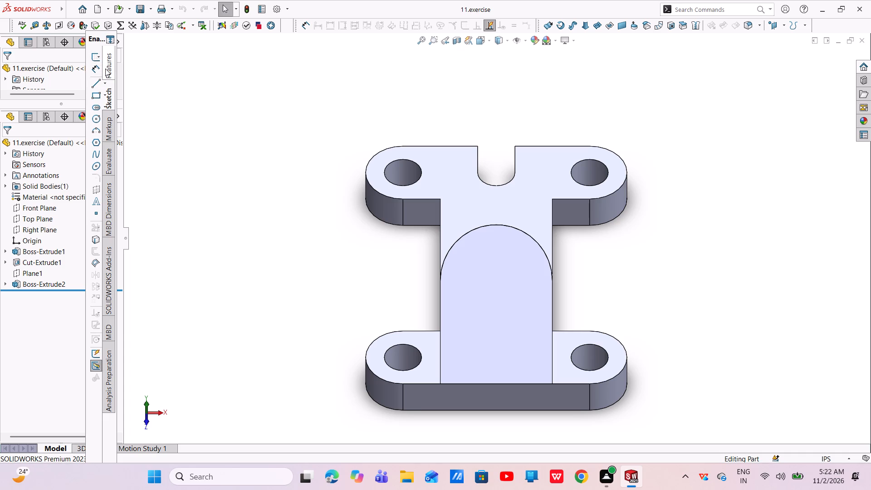
left_click_drag(116, 92, 117, 93)
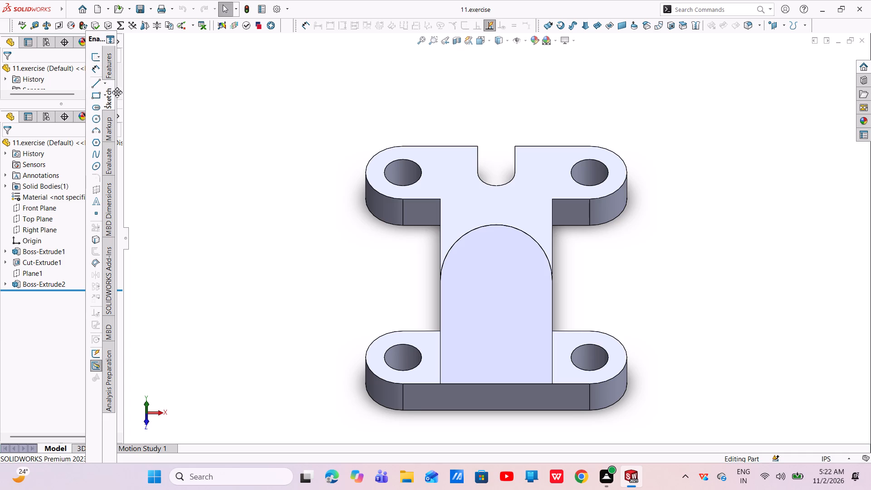
left_click_drag(117, 93, 665, 84)
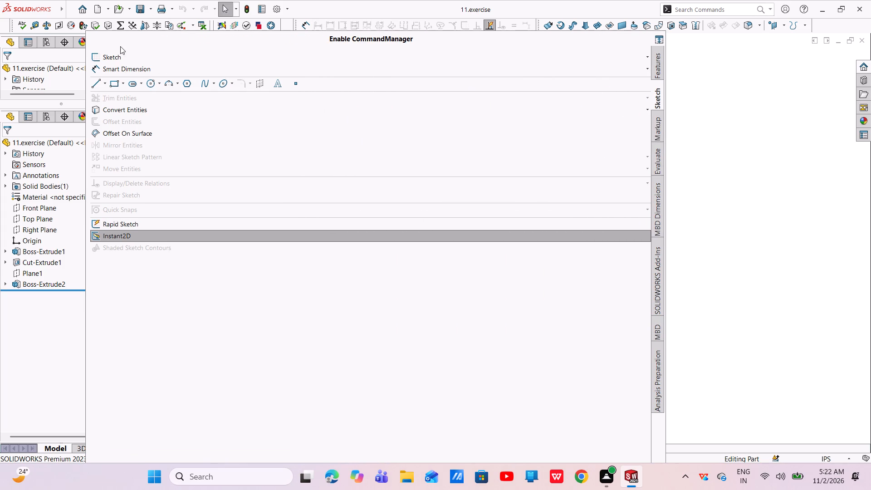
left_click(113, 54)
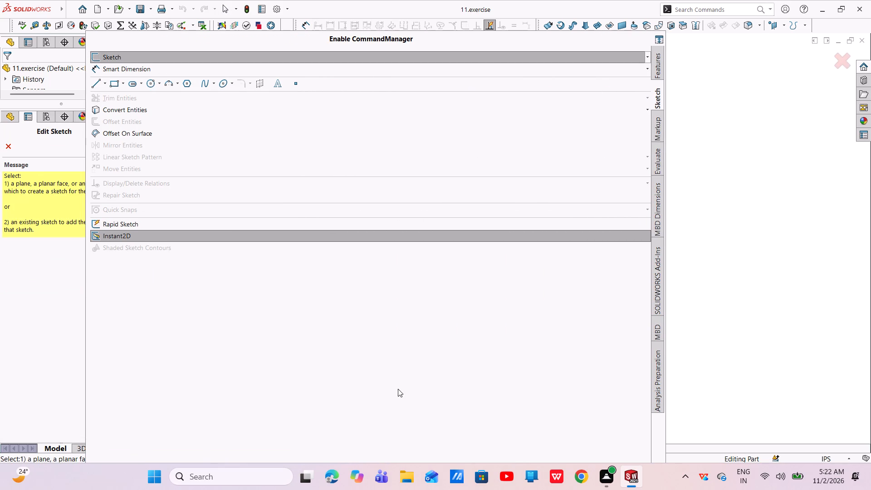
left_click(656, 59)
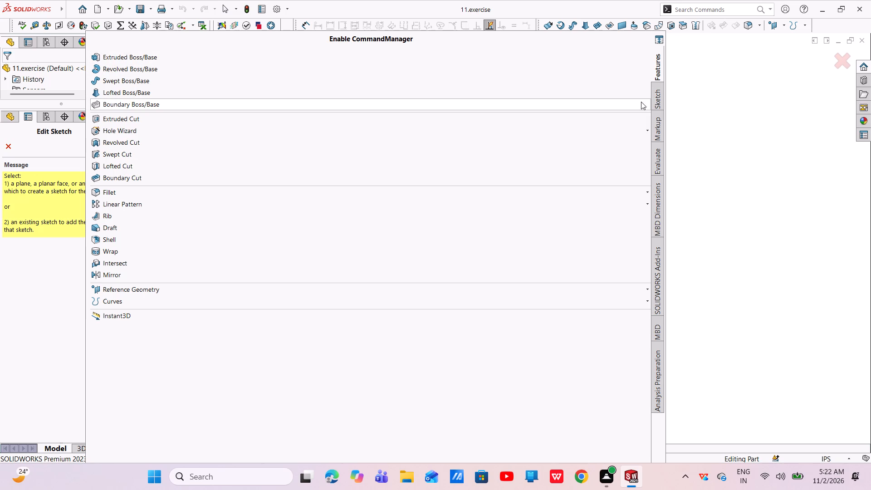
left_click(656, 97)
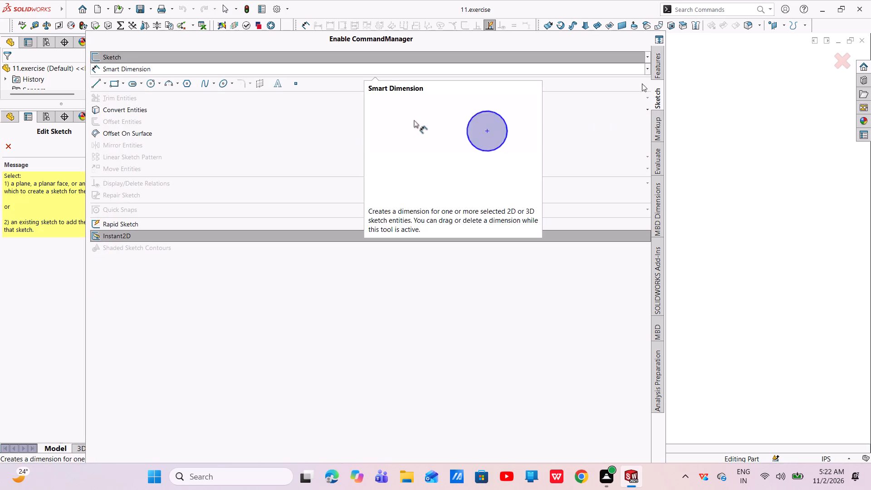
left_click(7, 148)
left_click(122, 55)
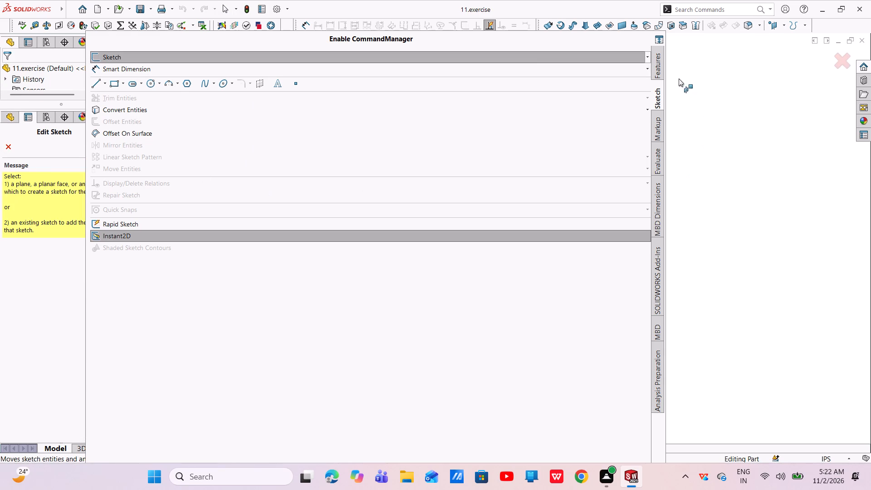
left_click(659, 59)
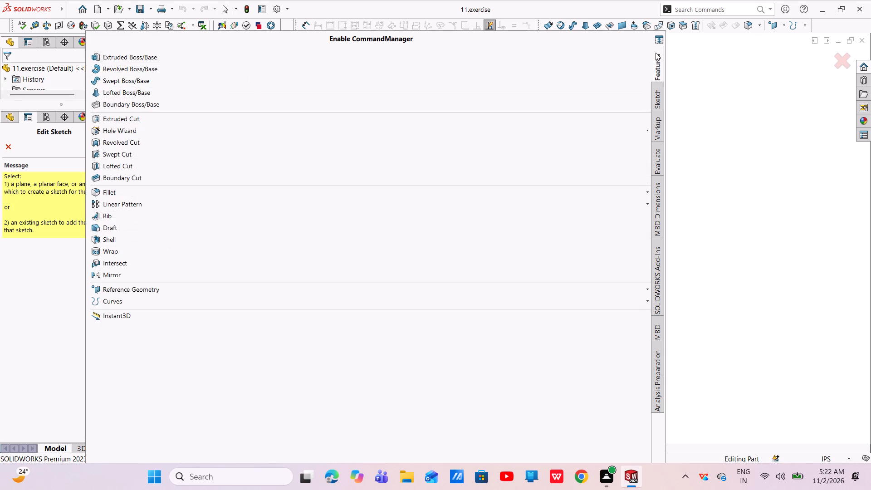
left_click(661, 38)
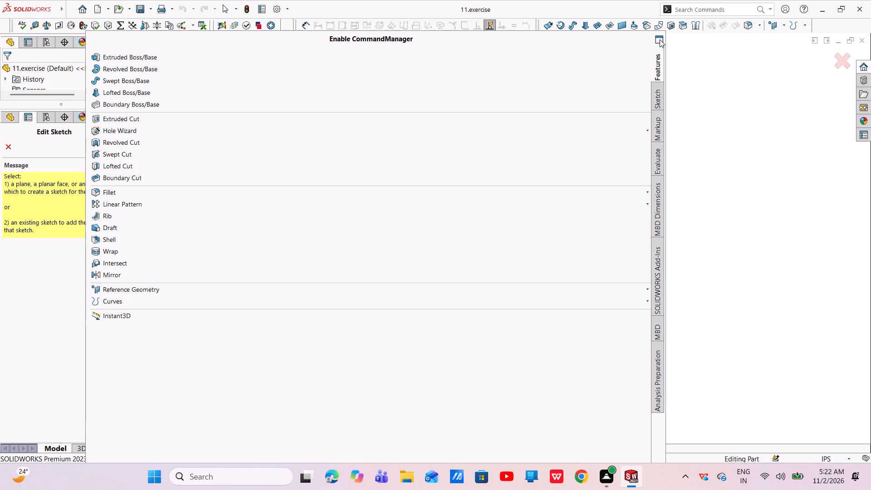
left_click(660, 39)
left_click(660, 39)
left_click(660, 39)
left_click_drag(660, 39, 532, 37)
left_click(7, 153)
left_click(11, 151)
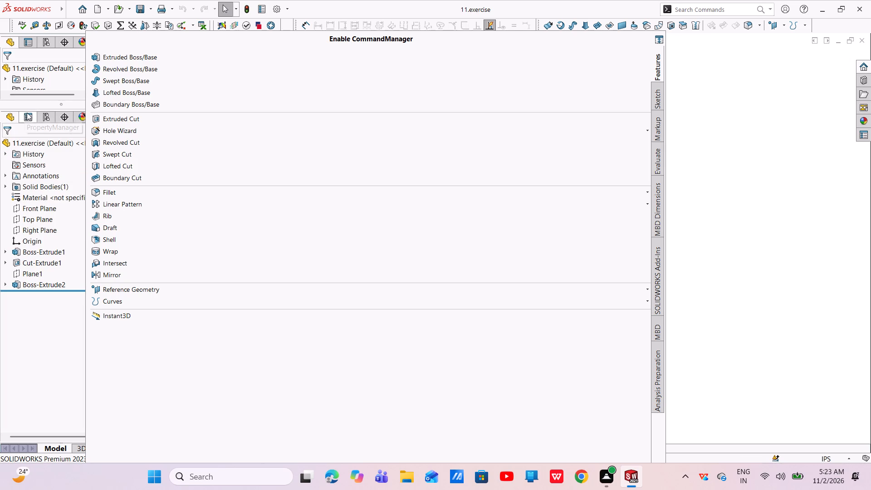
Narrow the floating CommandManager to a slim column that uncovers the feature tree and most of the model.
left_click_drag(86, 377, 121, 369)
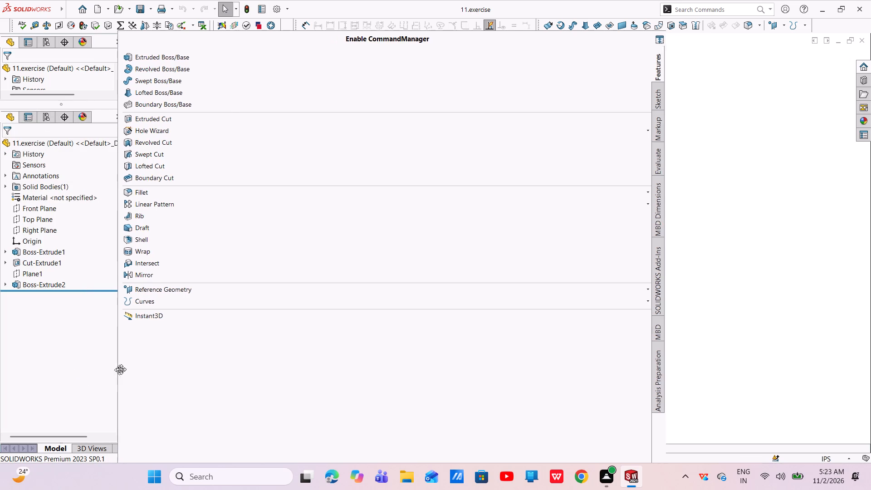
left_click_drag(121, 369, 548, 344)
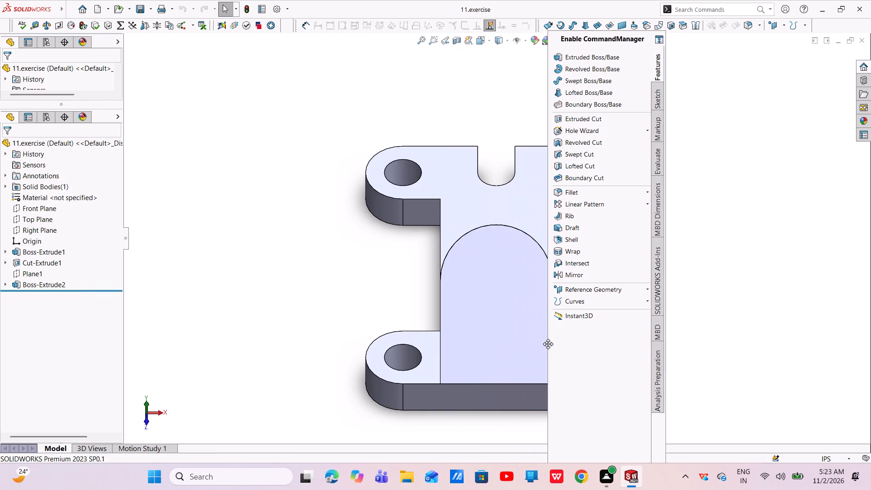
left_click_drag(548, 344, 573, 333)
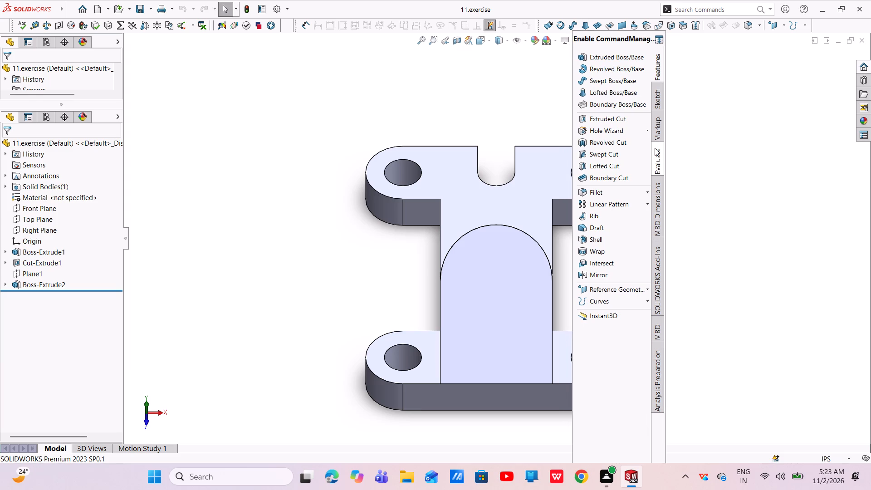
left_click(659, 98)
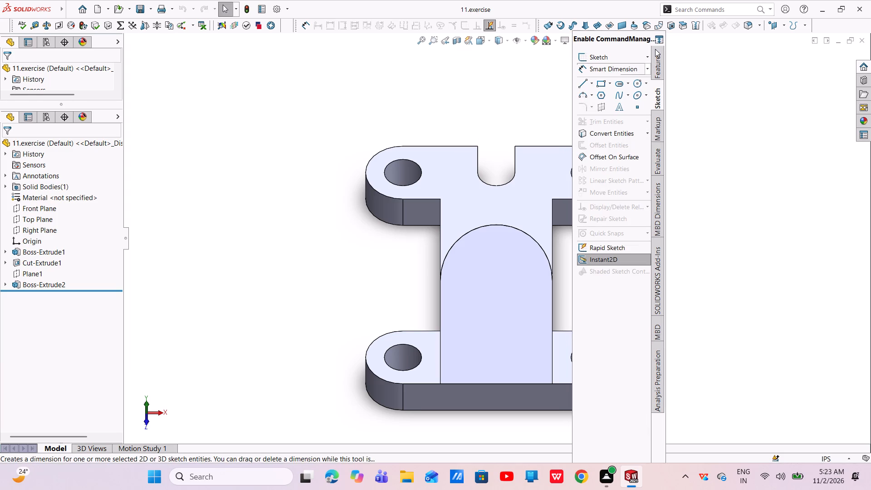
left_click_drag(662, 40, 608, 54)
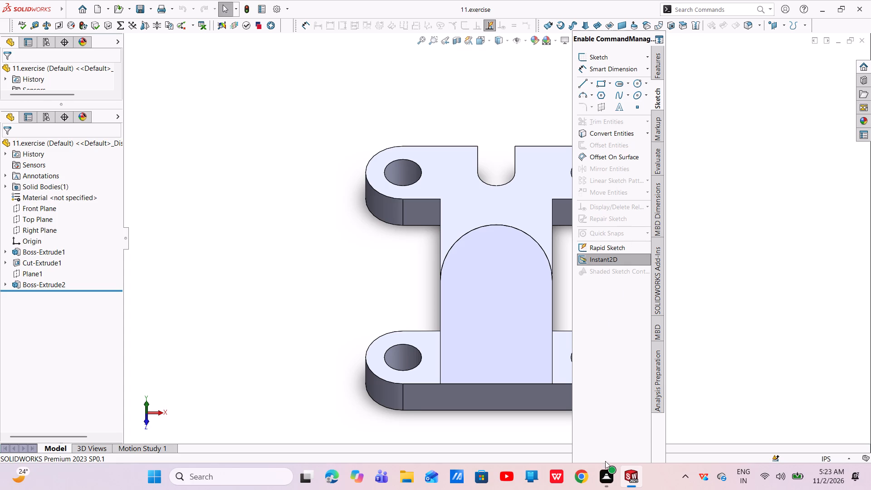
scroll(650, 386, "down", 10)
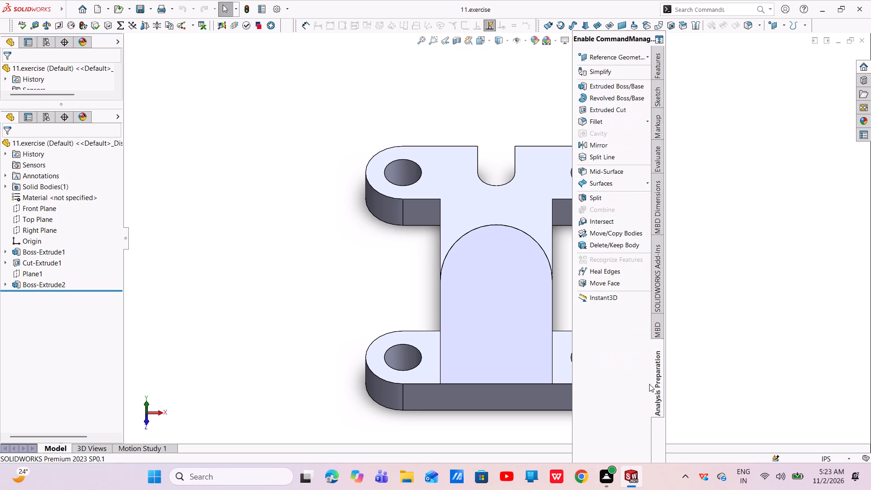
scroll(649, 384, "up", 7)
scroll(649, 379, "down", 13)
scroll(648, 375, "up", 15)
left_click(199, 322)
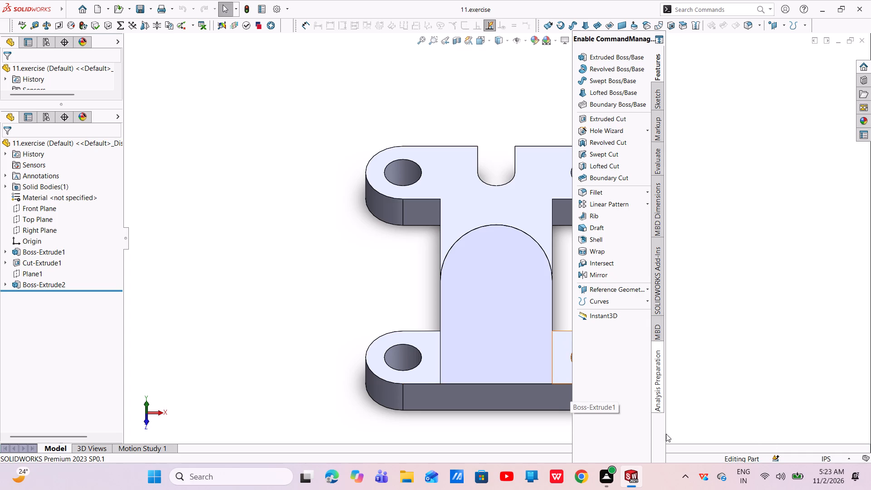
Adjust the floating CommandManager's width, leaving it wide enough to show its full title and tool names.
left_click_drag(665, 423, 583, 367)
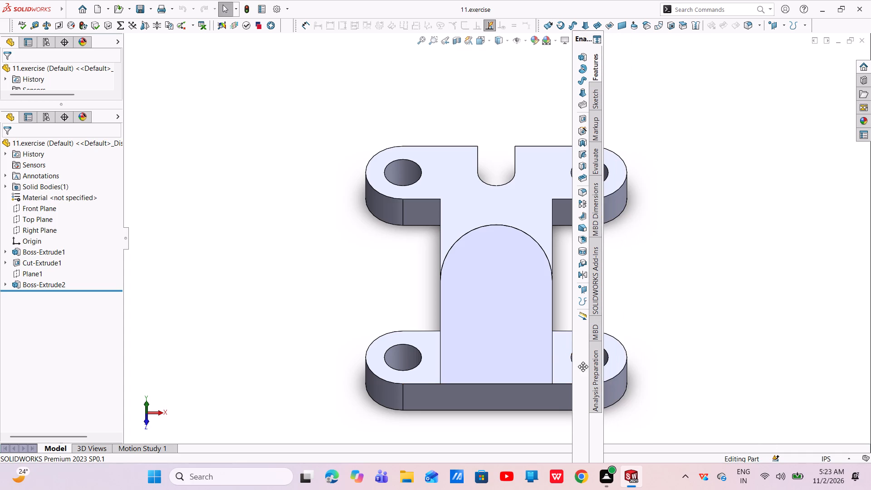
left_click_drag(583, 367, 523, 346)
left_click_drag(603, 373, 729, 353)
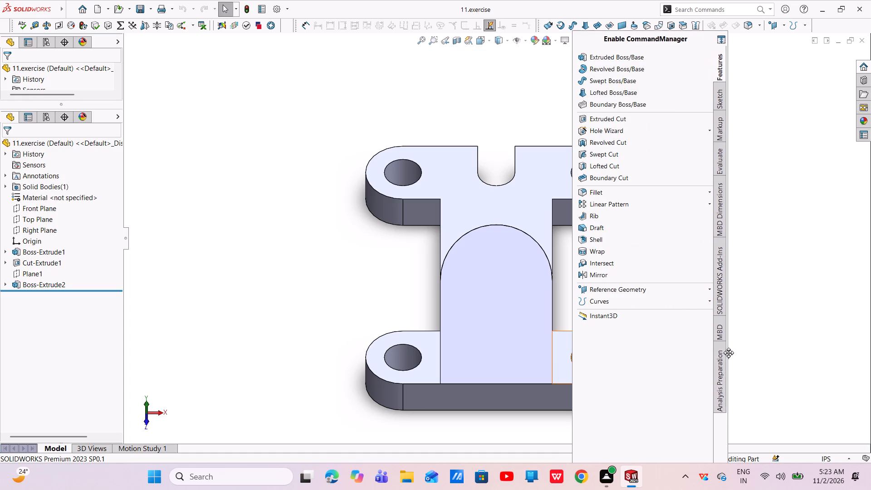
left_click_drag(729, 353, 732, 350)
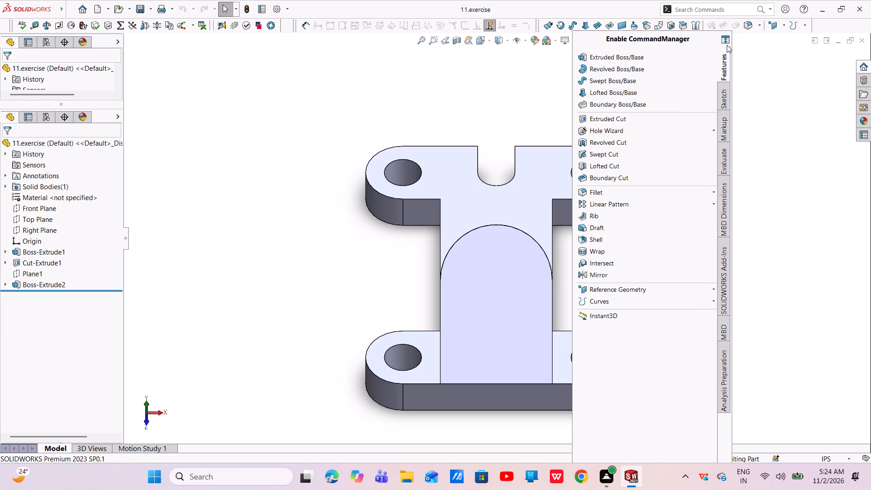
Lower the top edge of the floating CommandManager to clear the toolbars and the view controls above the model.
left_click(725, 42)
left_click_drag(725, 41, 718, 63)
left_click_drag(718, 63, 522, 74)
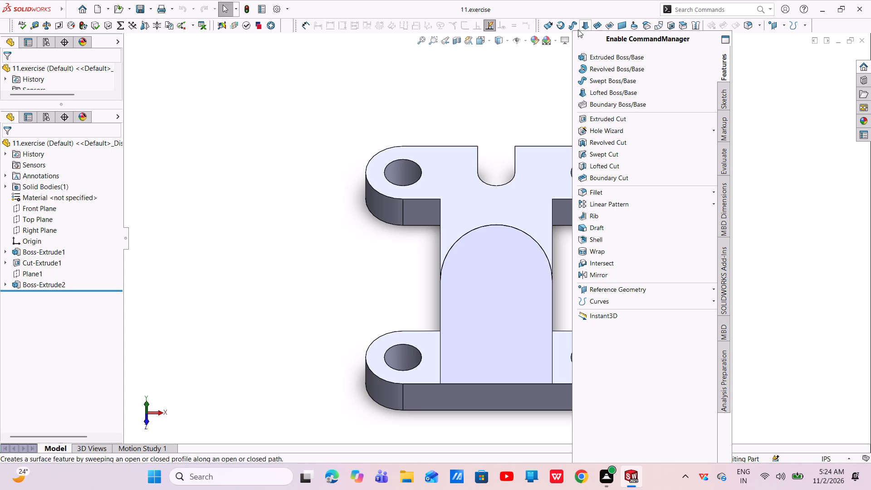
left_click_drag(574, 31, 572, 67)
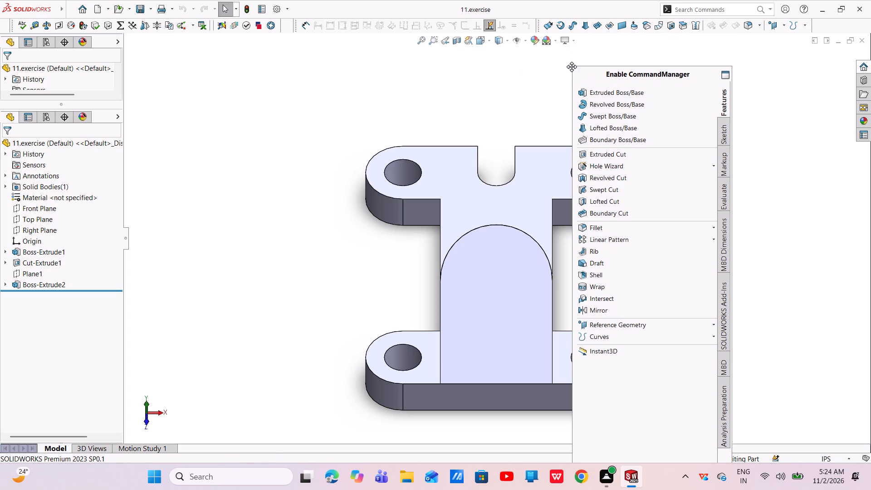
left_click_drag(572, 67, 666, 421)
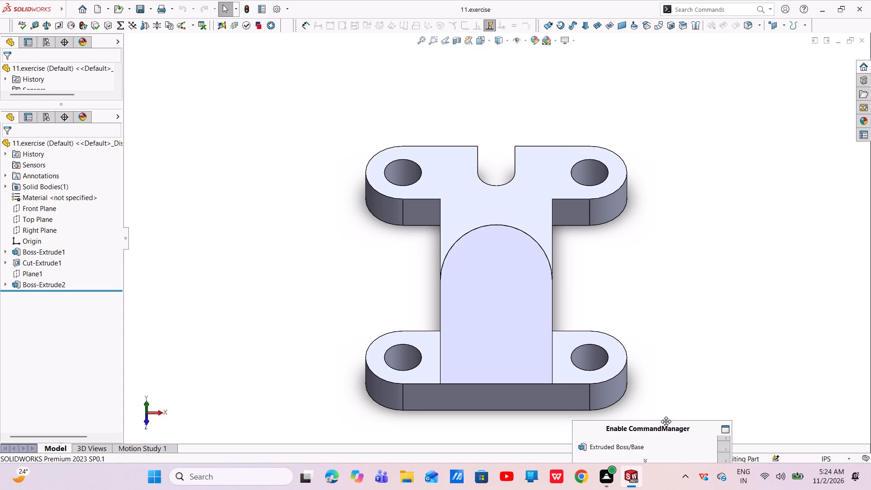
left_click_drag(666, 421, 568, 201)
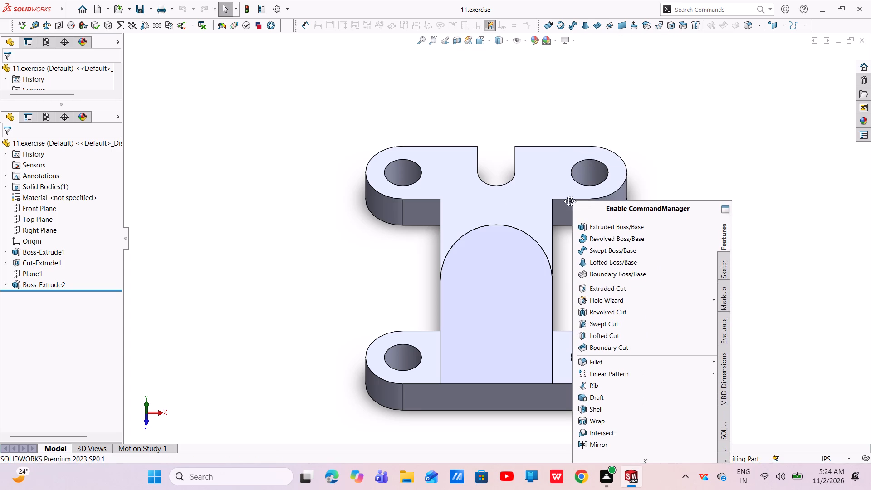
left_click_drag(568, 201, 644, 80)
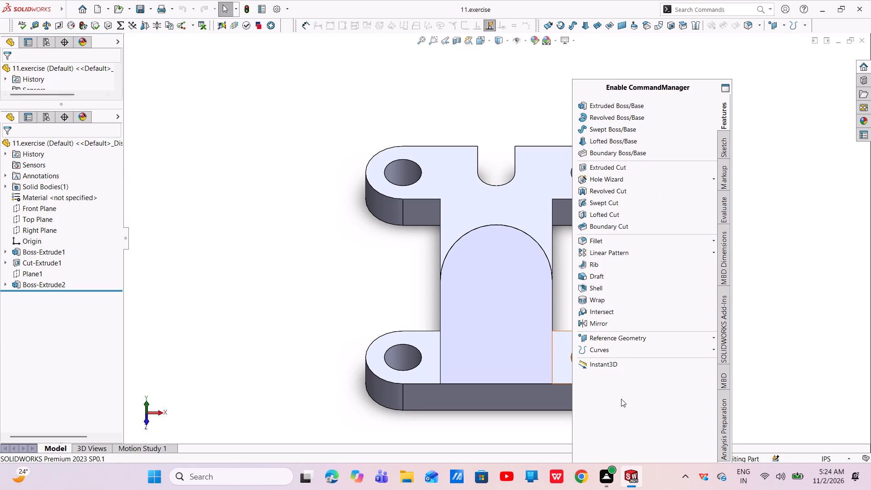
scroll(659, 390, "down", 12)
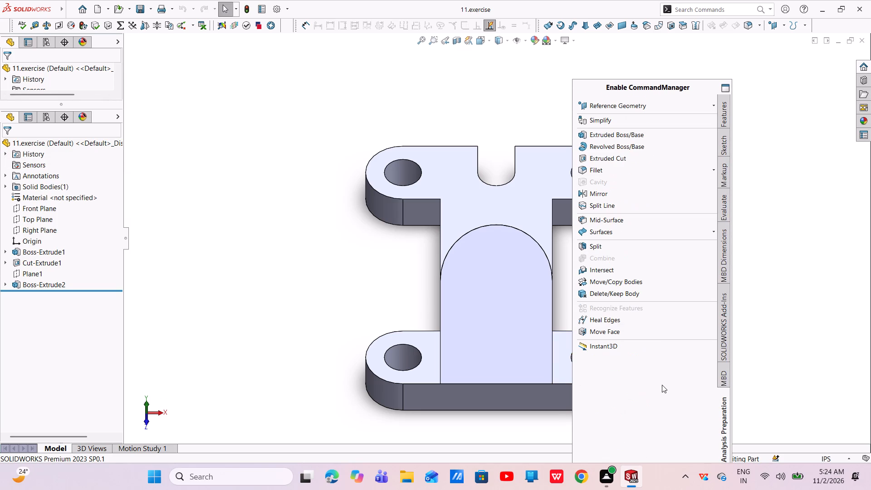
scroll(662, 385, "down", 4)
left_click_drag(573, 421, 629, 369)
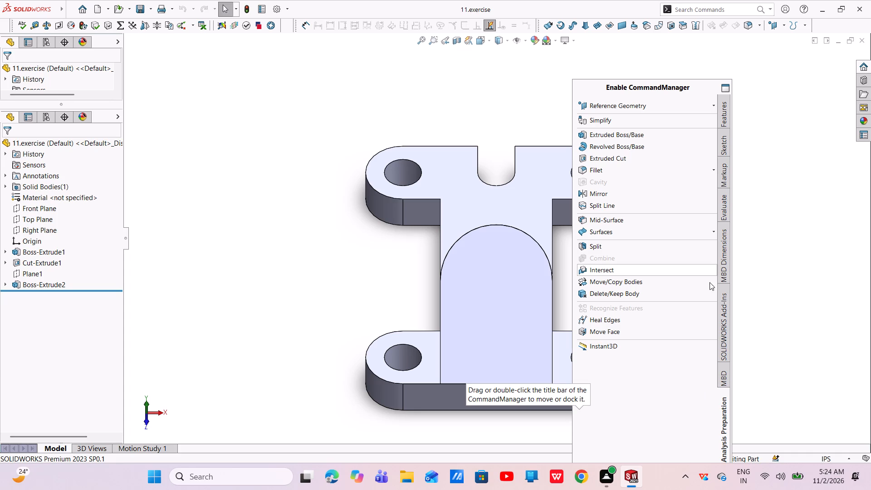
Dock the floating CommandManager as a vertical column beside the graphics area so it no longer covers the model.
left_click(725, 86)
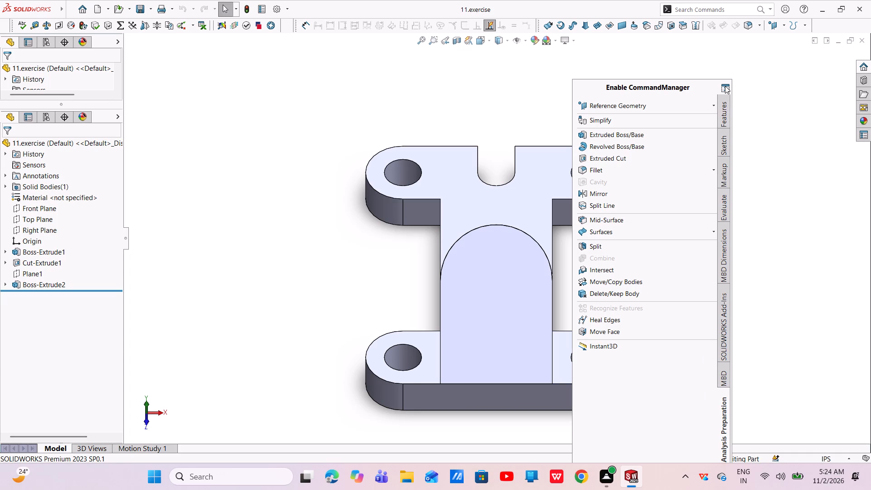
left_click(725, 86)
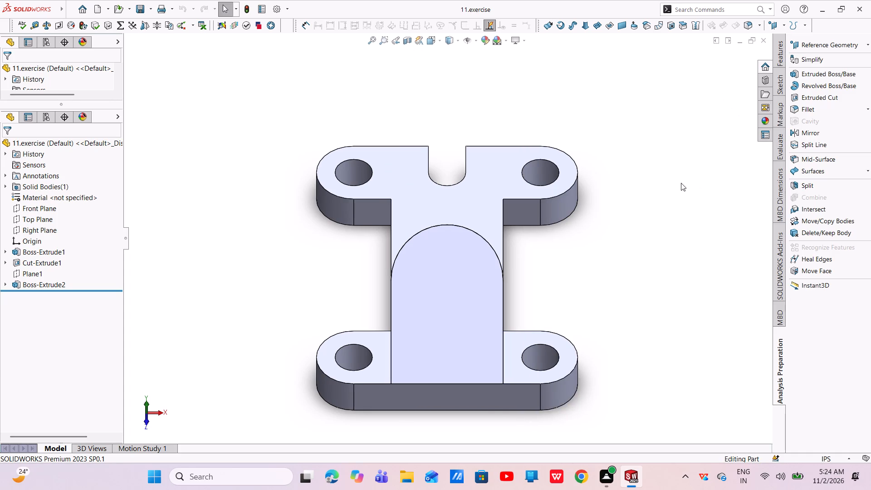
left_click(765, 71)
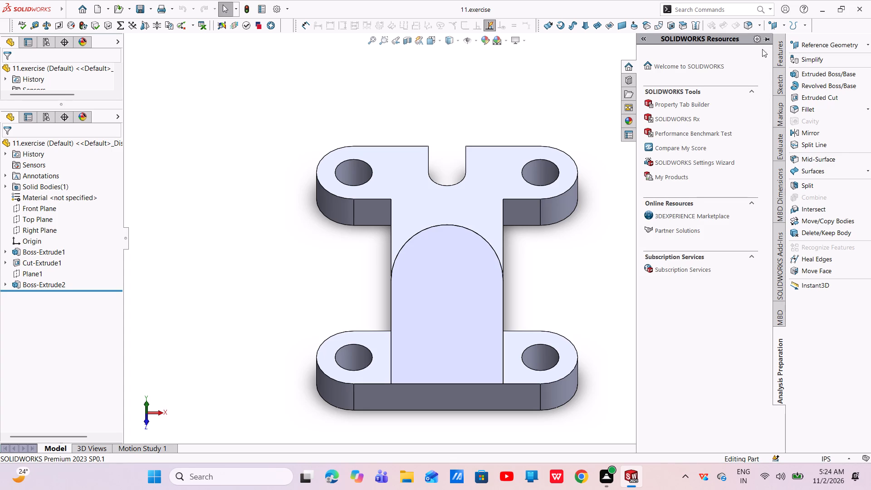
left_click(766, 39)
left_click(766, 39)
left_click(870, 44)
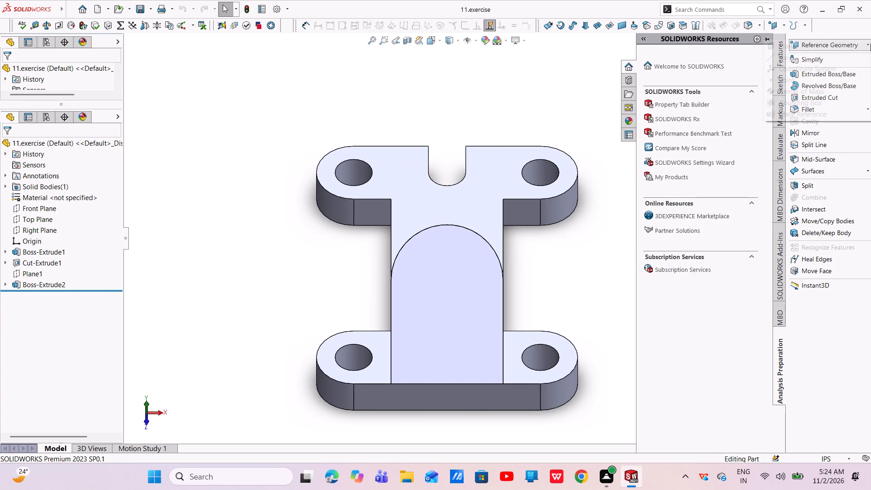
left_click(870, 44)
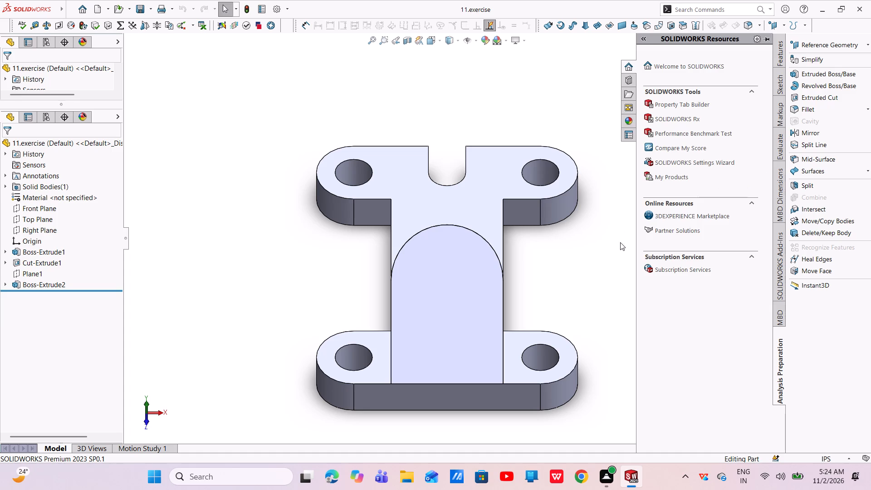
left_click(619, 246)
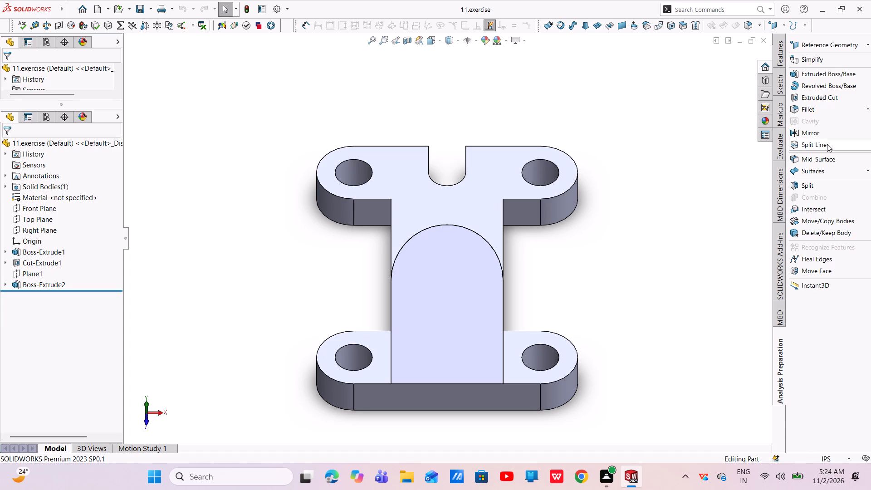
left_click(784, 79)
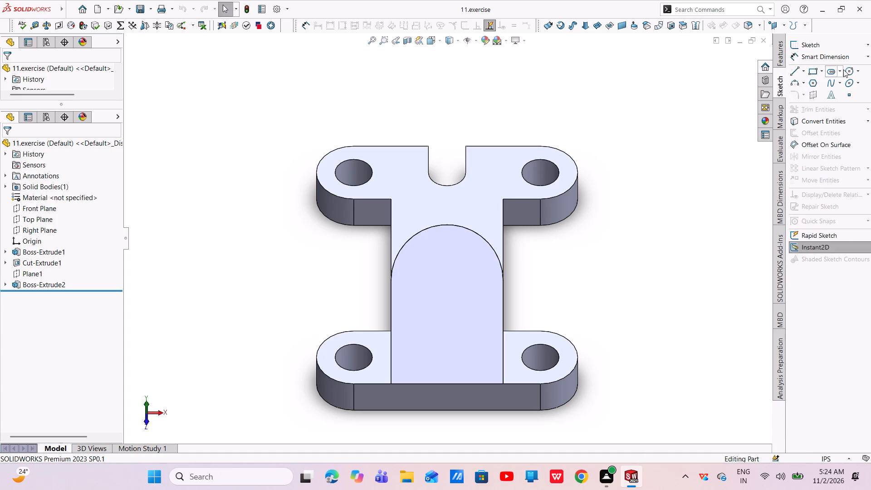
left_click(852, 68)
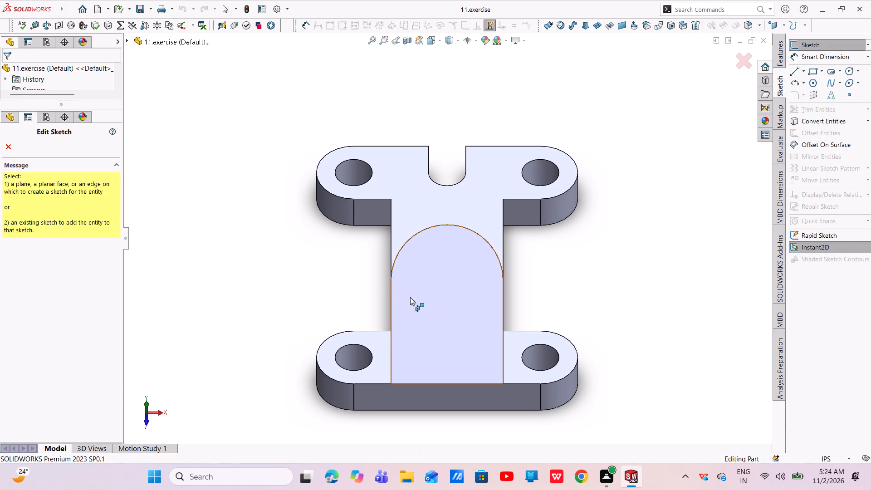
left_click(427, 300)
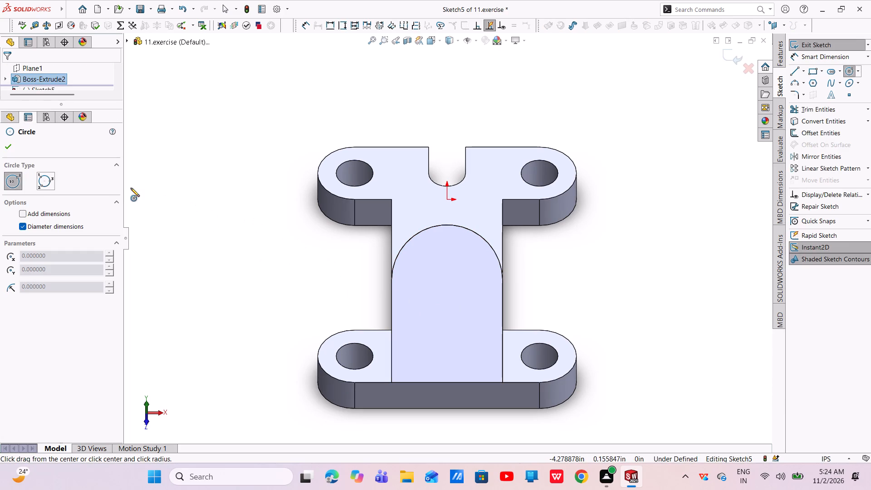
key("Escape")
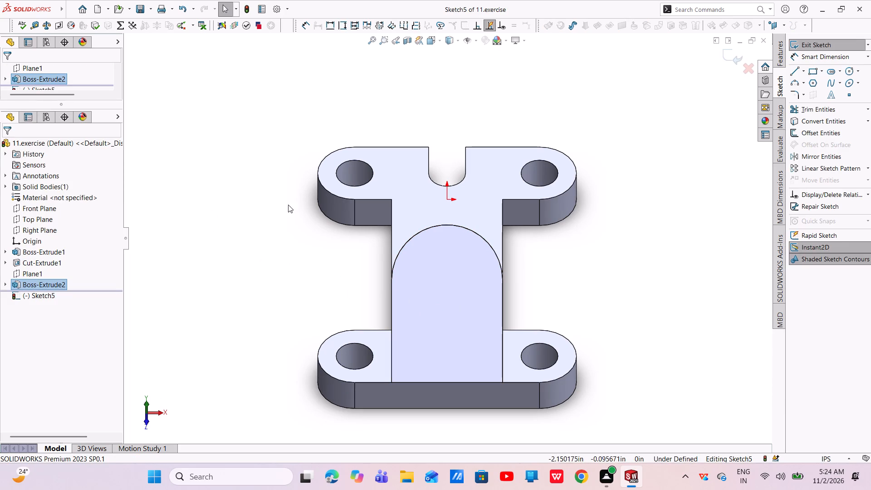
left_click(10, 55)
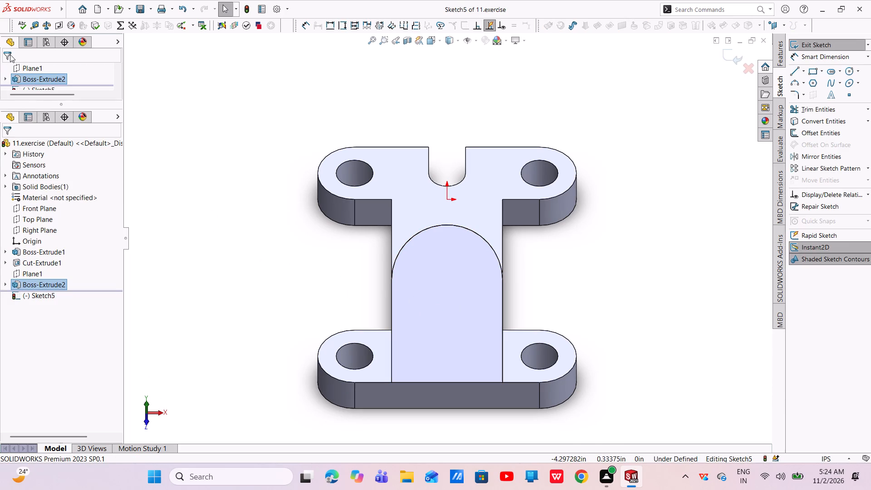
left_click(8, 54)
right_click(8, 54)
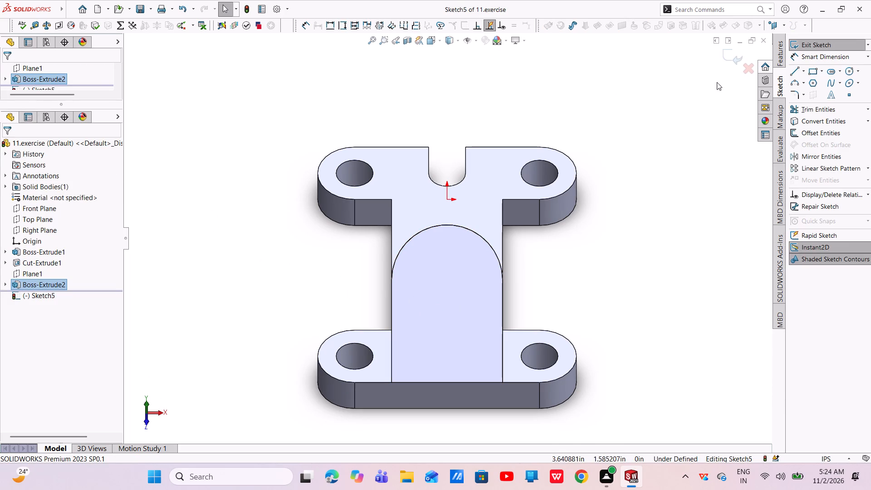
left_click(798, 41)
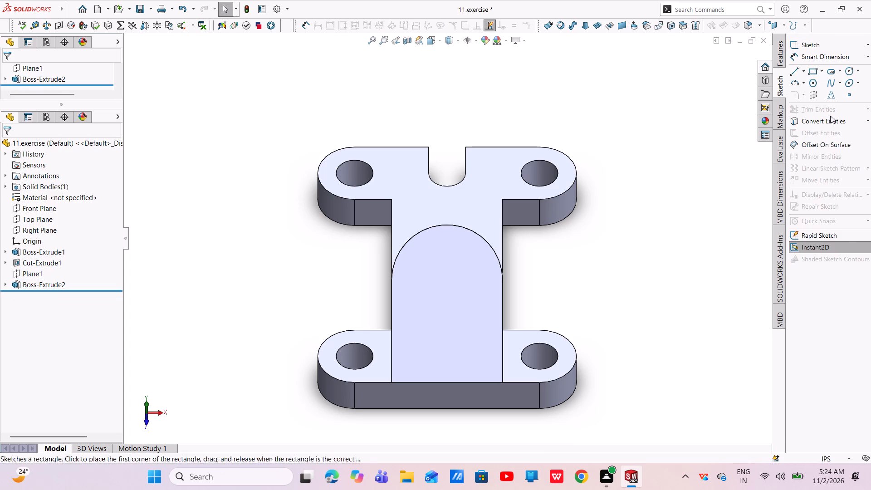
Reset the CommandManager to its factory defaults through the interface customization settings and accept the change.
left_click(824, 337)
right_click(823, 337)
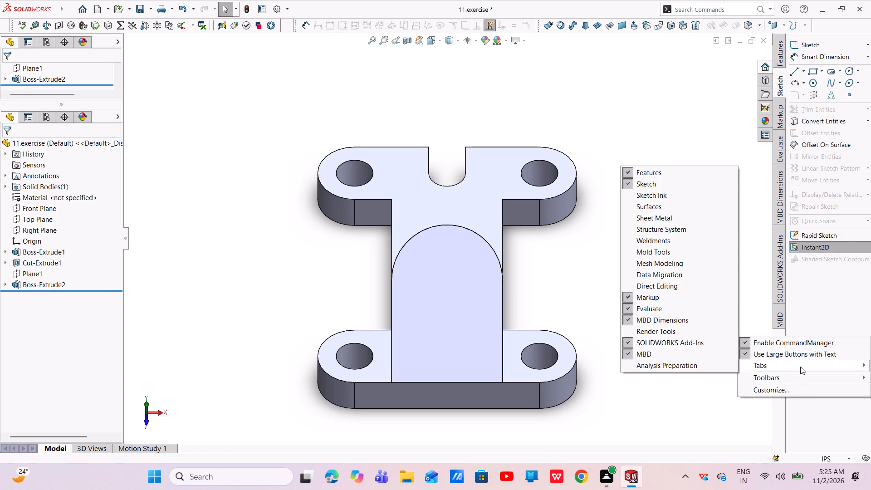
left_click(816, 388)
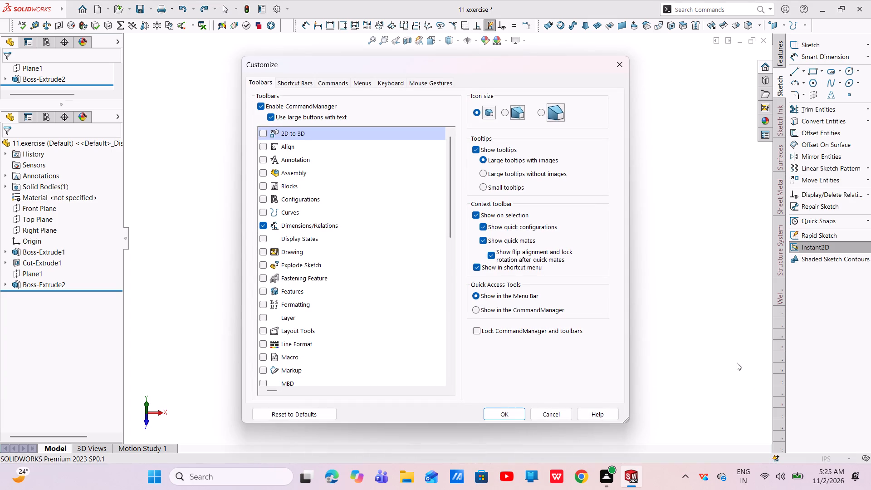
left_click(307, 412)
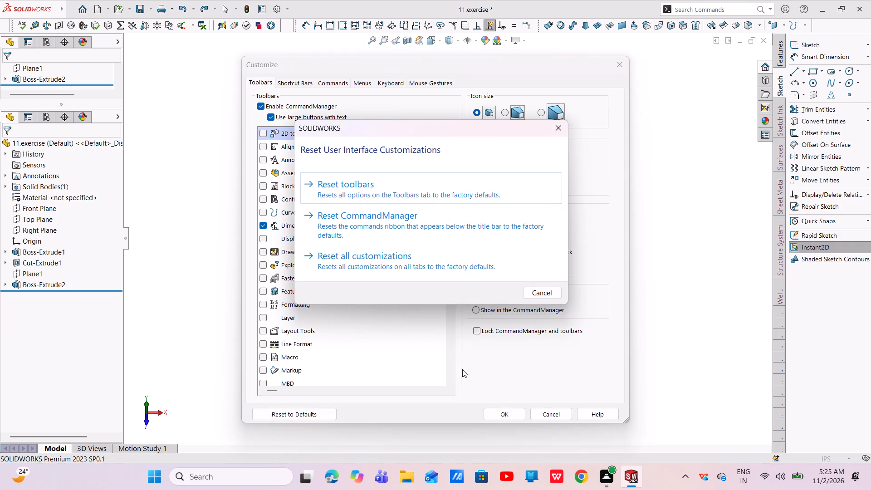
left_click(554, 295)
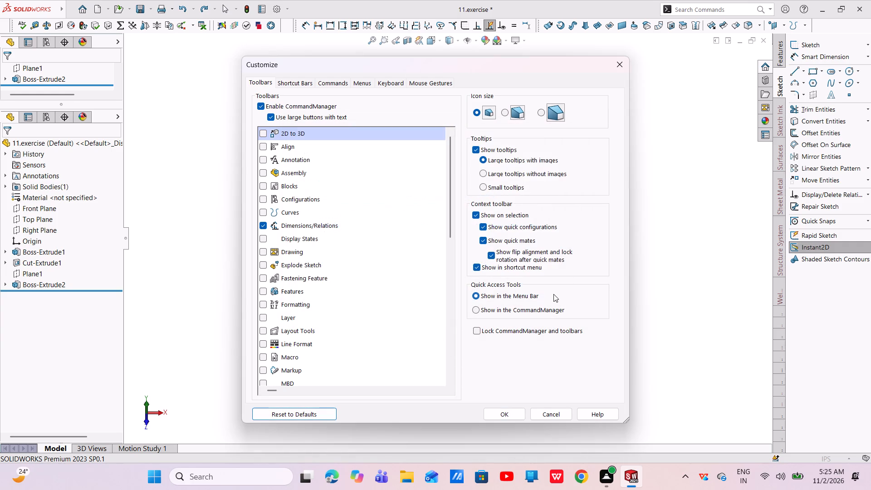
left_click(300, 413)
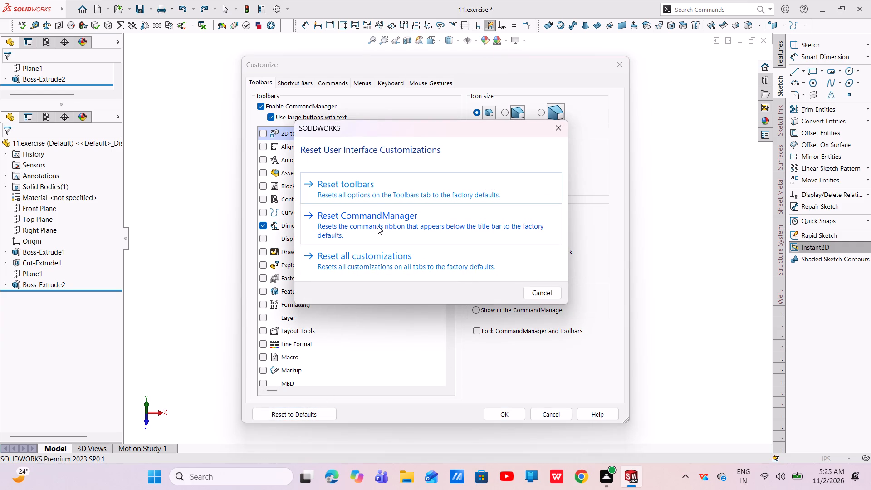
left_click(430, 211)
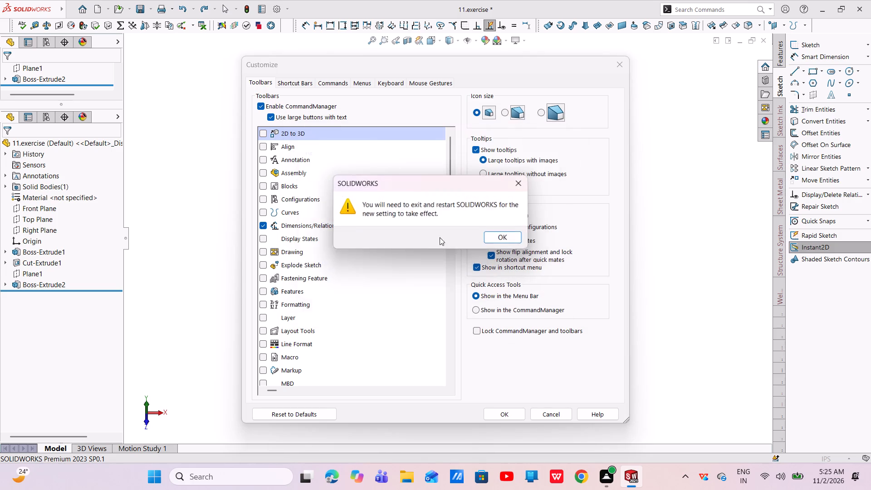
left_click(511, 236)
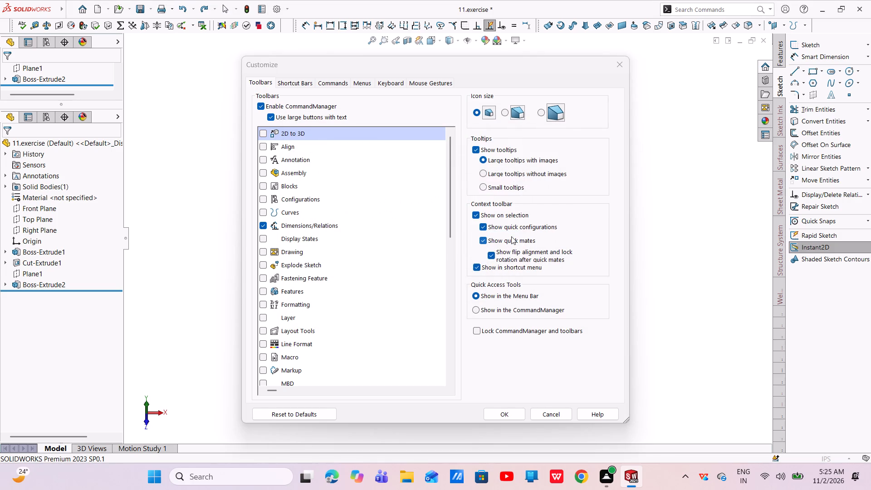
left_click(500, 416)
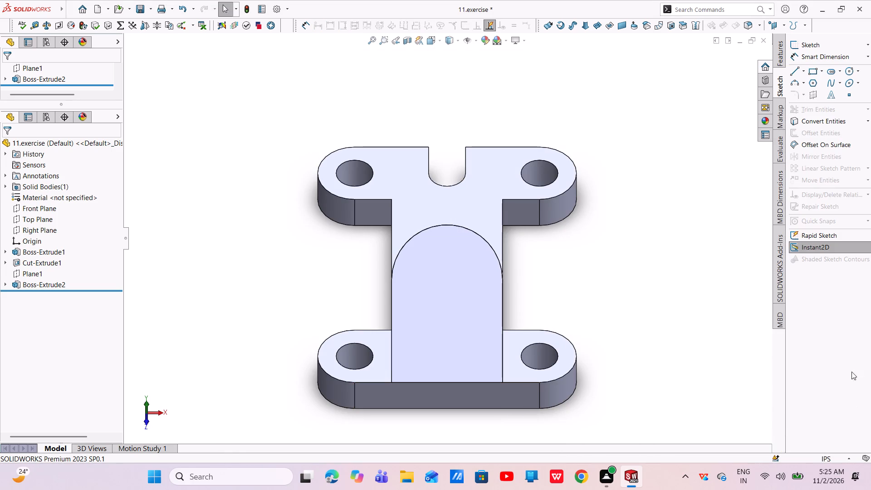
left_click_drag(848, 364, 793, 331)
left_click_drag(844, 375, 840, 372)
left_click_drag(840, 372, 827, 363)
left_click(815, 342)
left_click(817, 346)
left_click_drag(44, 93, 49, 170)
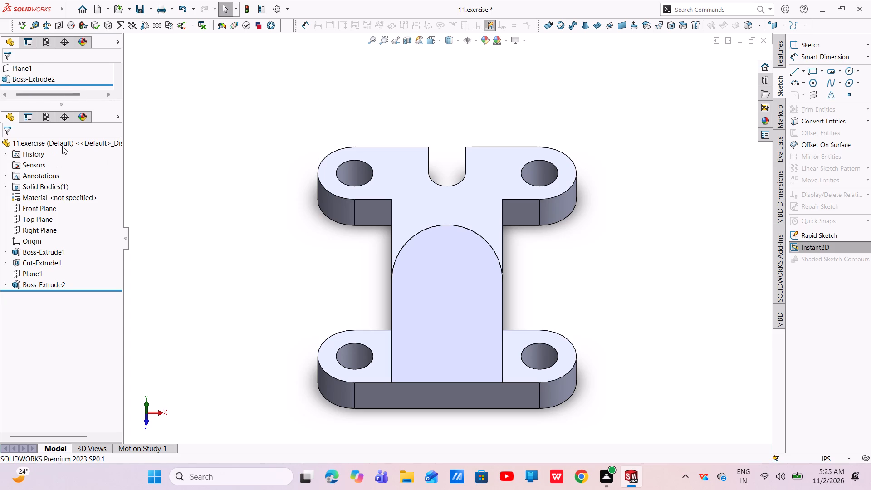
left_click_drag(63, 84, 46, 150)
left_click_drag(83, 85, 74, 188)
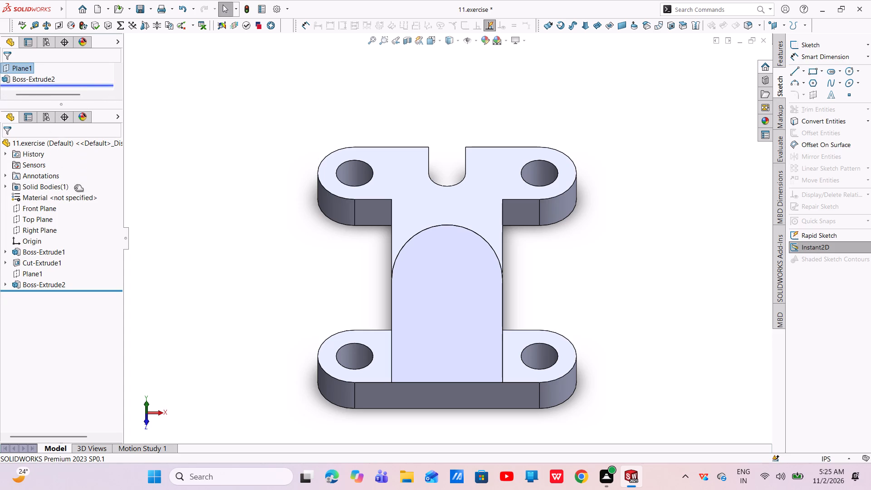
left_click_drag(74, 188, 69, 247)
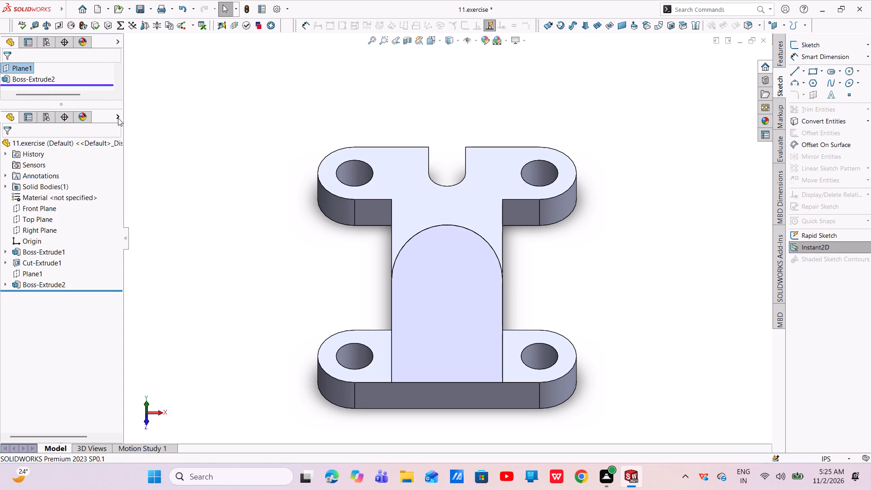
Expand the display pane beside the feature tree.
left_click(118, 43)
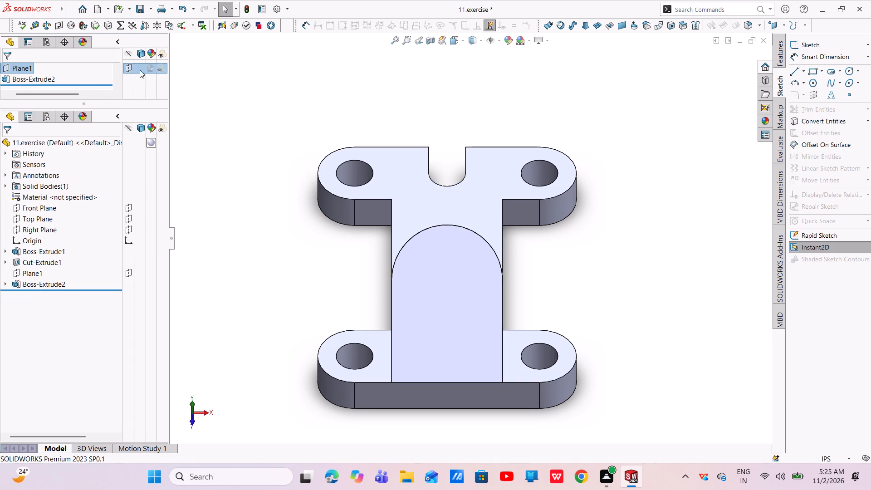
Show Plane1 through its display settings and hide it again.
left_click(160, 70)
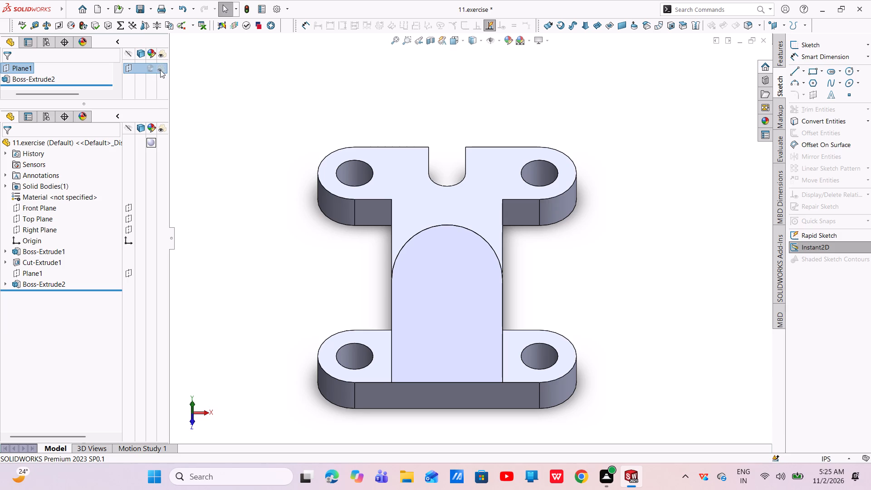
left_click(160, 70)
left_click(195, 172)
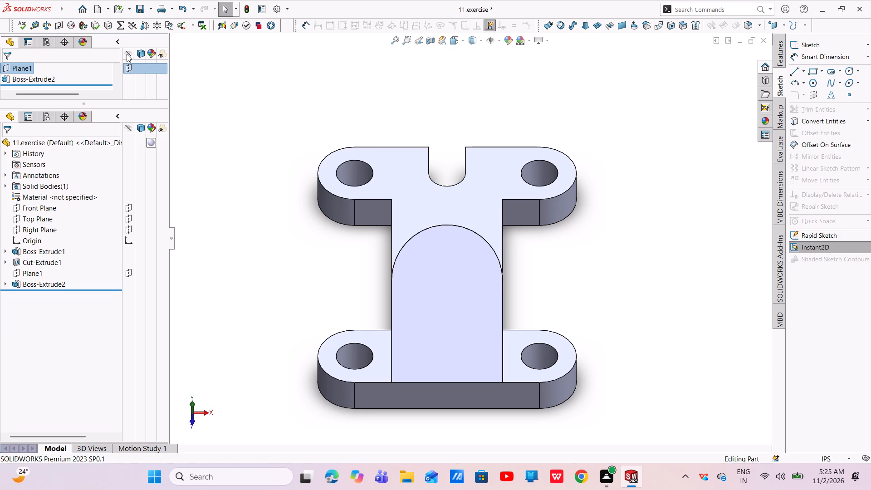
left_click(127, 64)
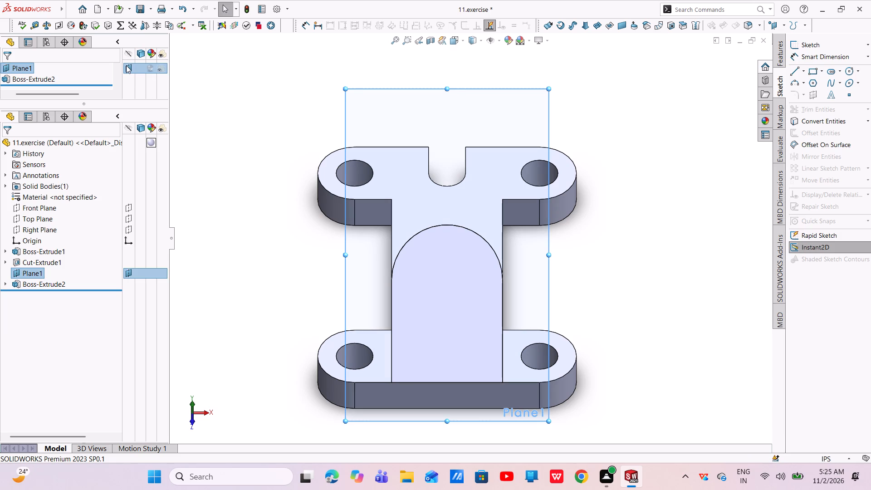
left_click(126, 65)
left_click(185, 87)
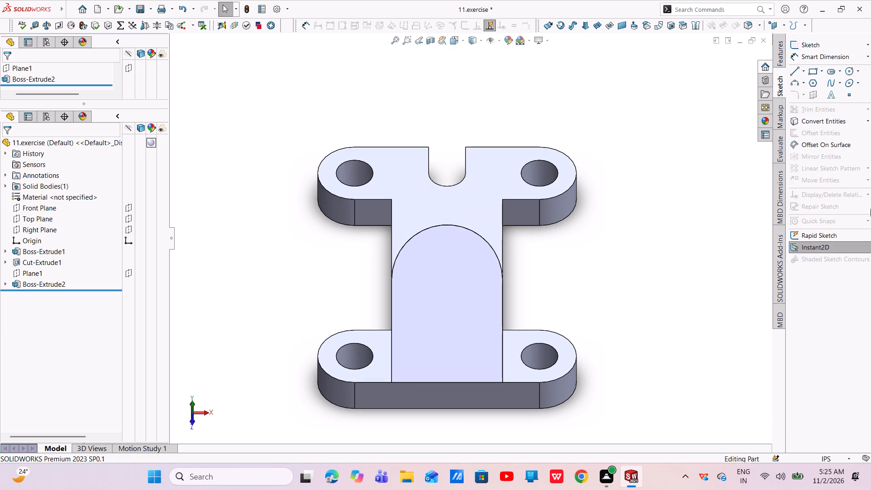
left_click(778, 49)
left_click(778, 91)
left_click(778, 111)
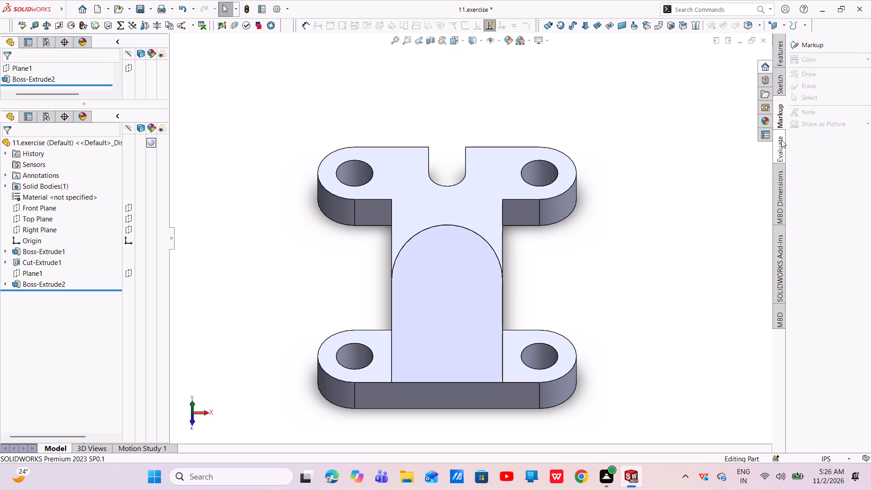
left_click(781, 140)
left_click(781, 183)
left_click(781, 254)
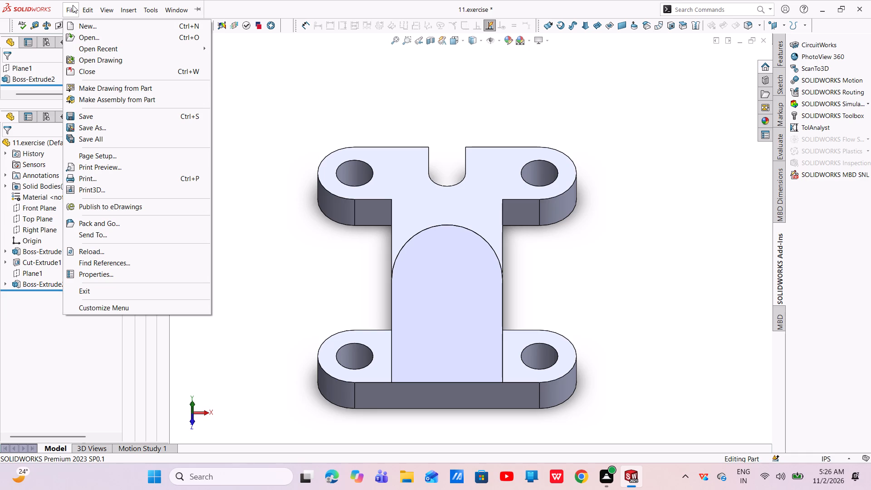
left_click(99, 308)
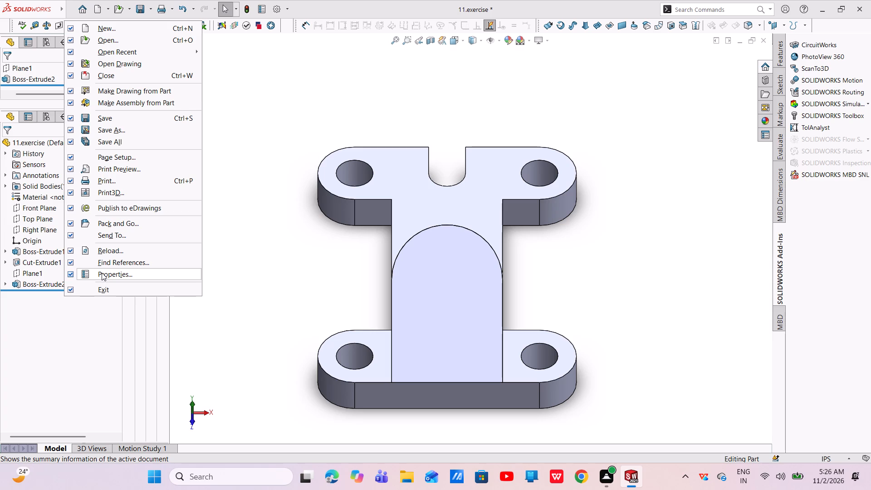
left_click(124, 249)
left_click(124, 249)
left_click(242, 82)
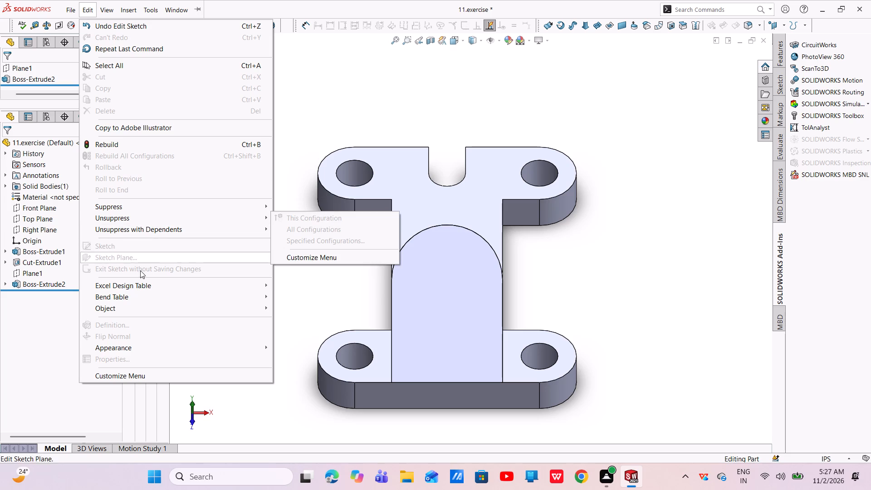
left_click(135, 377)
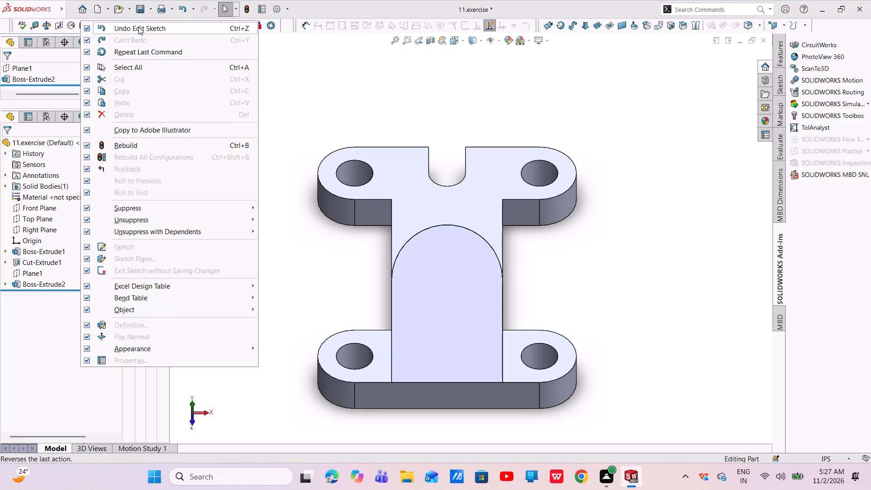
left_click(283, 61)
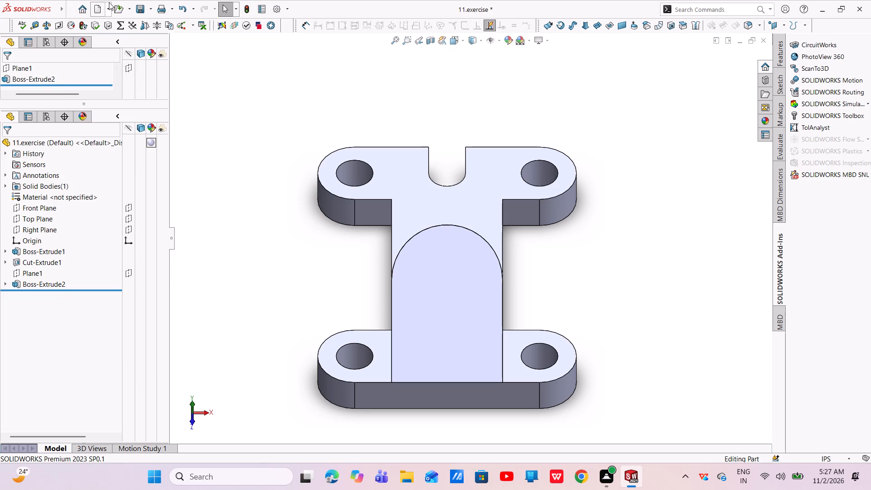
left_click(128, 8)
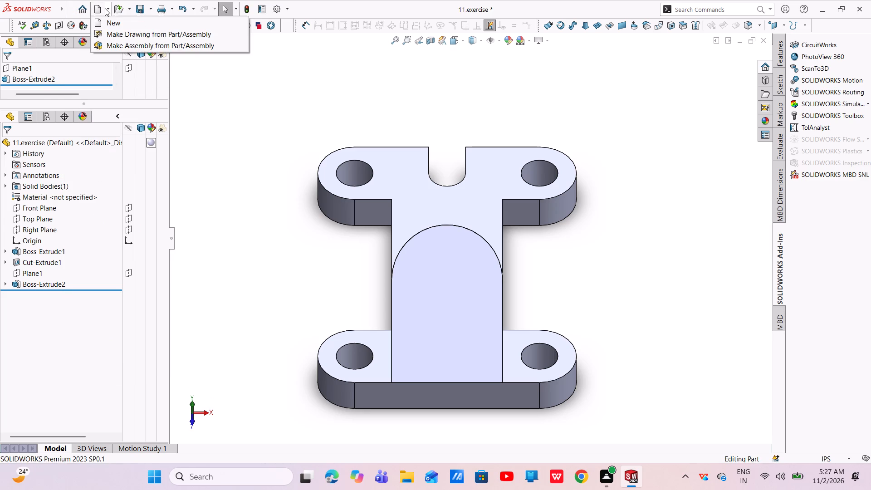
Review the list of available toolbars and open the interface customization settings, accepting them without edits.
left_click(107, 10)
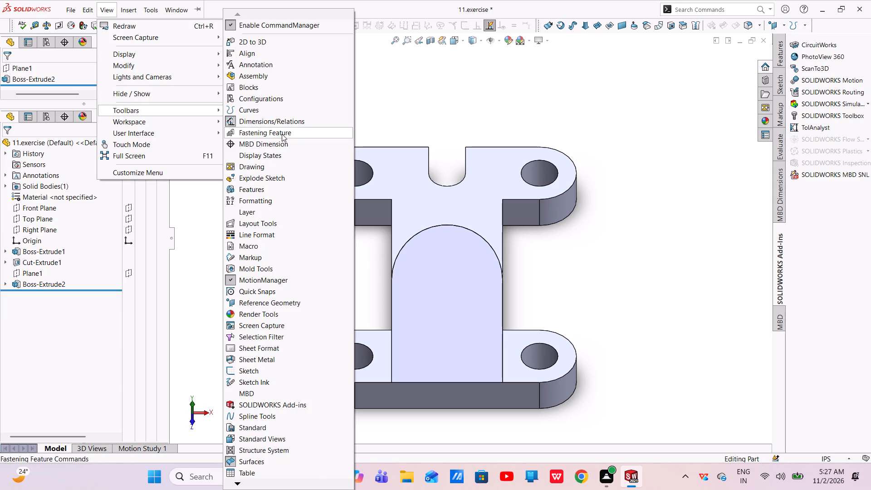
scroll(242, 449, "down", 7)
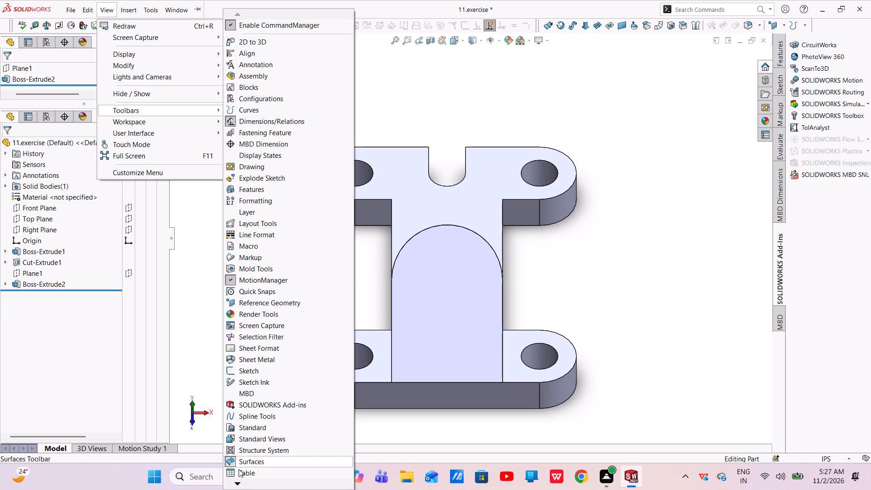
left_click(238, 480)
triple_click(238, 480)
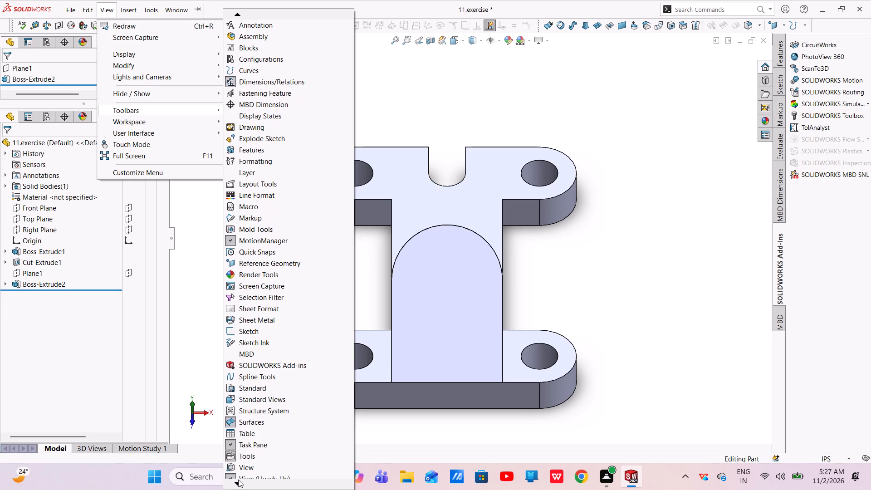
triple_click(235, 482)
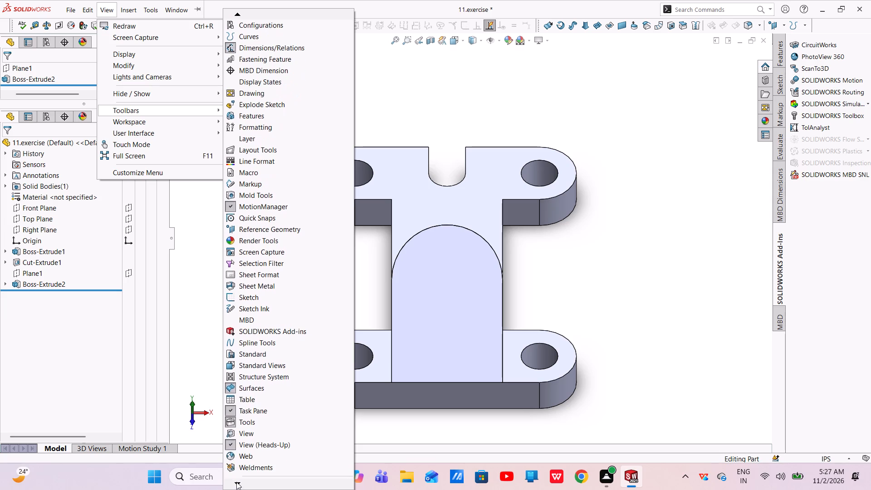
double_click(236, 482)
triple_click(236, 482)
left_click(237, 481)
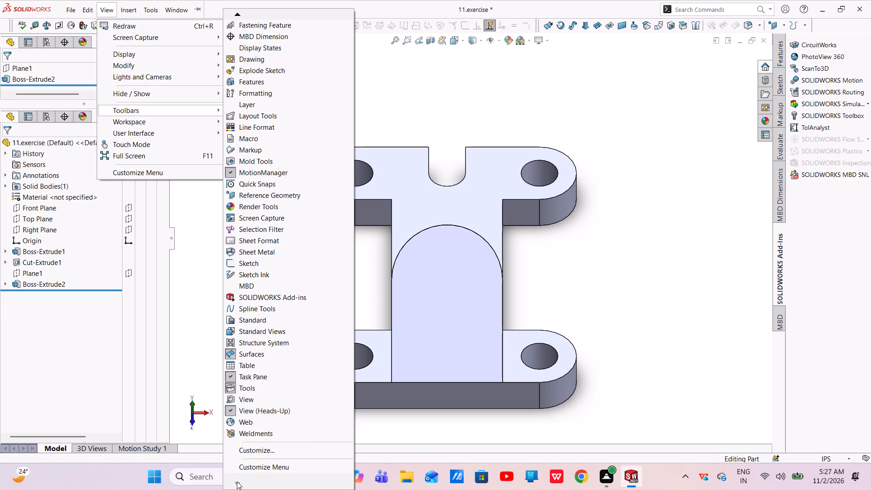
left_click(255, 450)
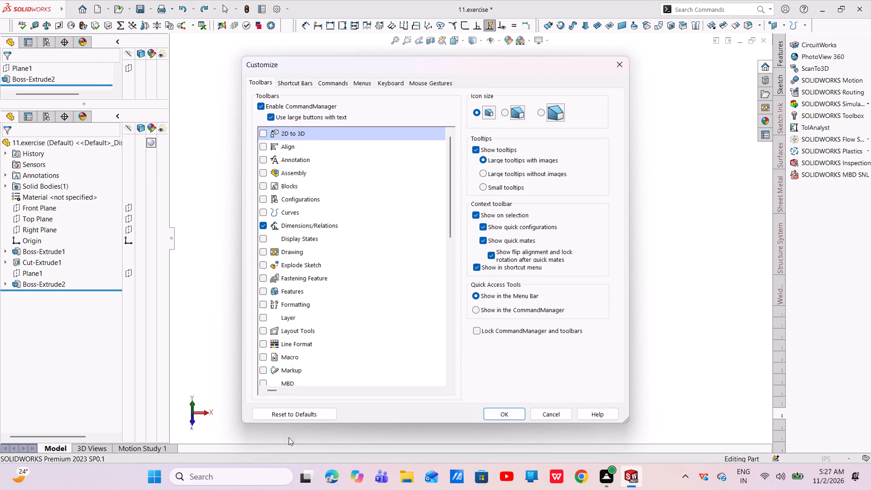
left_click(499, 413)
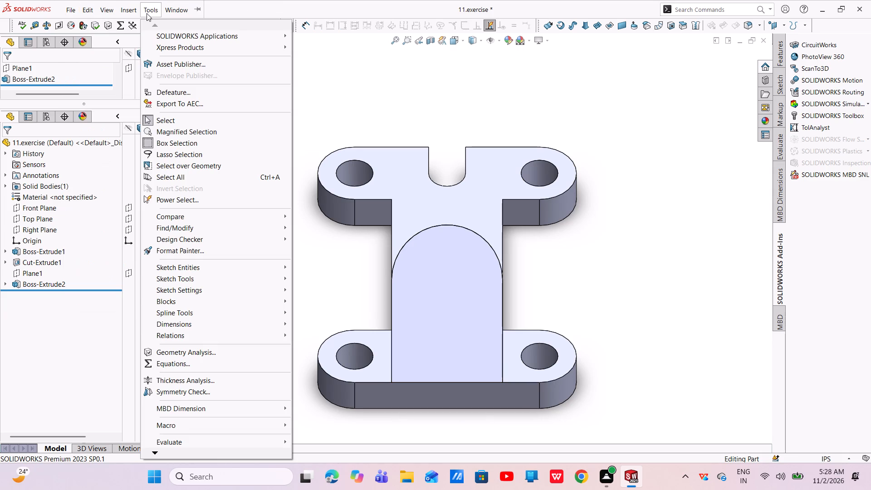
Pin the main menu so it stays expanded beside the quick-access tools.
left_click(197, 9)
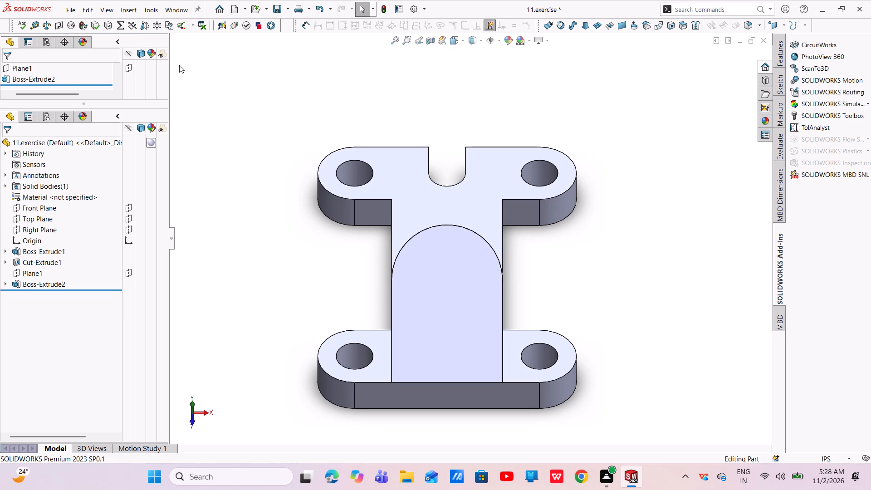
Examine the upper manager pane's property, configuration, dimension and appearance views, and return to its feature tree.
left_click(9, 47)
left_click(26, 42)
left_click(49, 43)
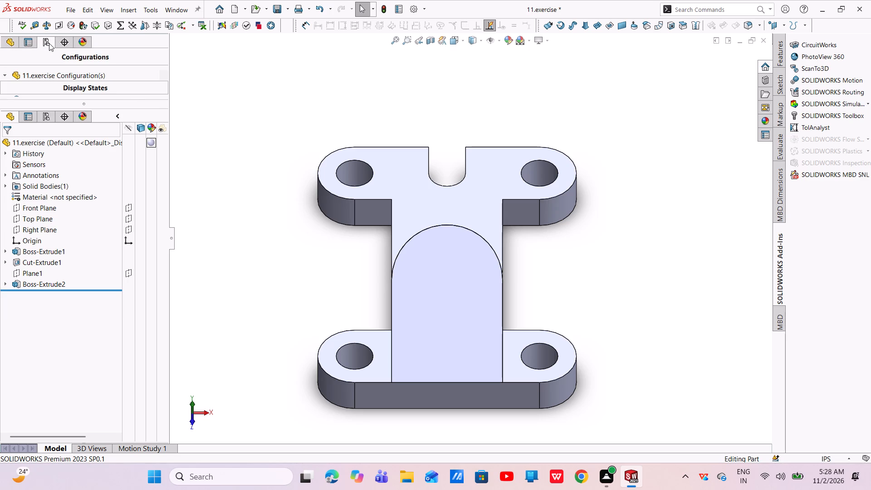
left_click(62, 39)
left_click(78, 42)
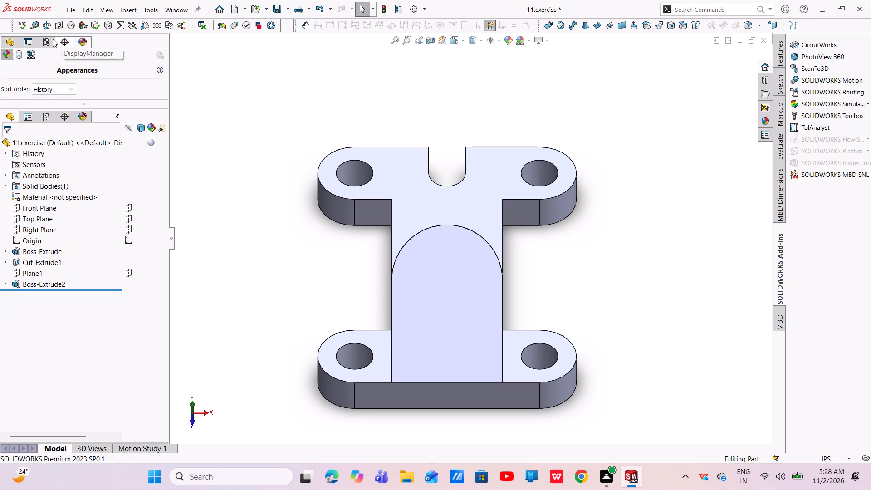
left_click(10, 37)
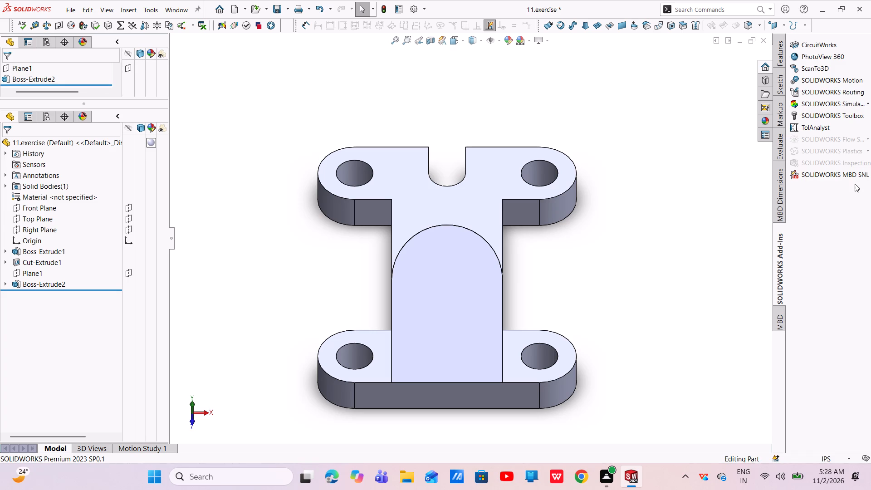
Look through the CommandManager's Markup, Evaluate, MBD Dimensions, Add-Ins and MBD command sets, ending on Features.
left_click(786, 82)
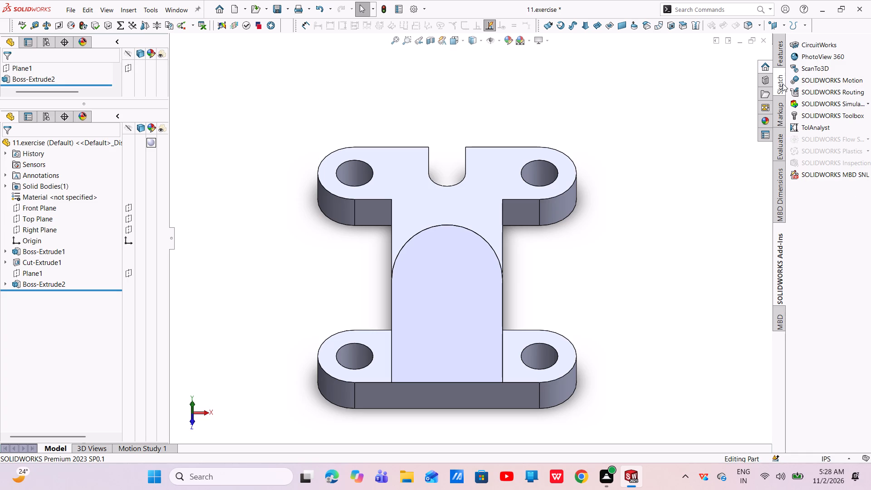
left_click(783, 83)
left_click(783, 100)
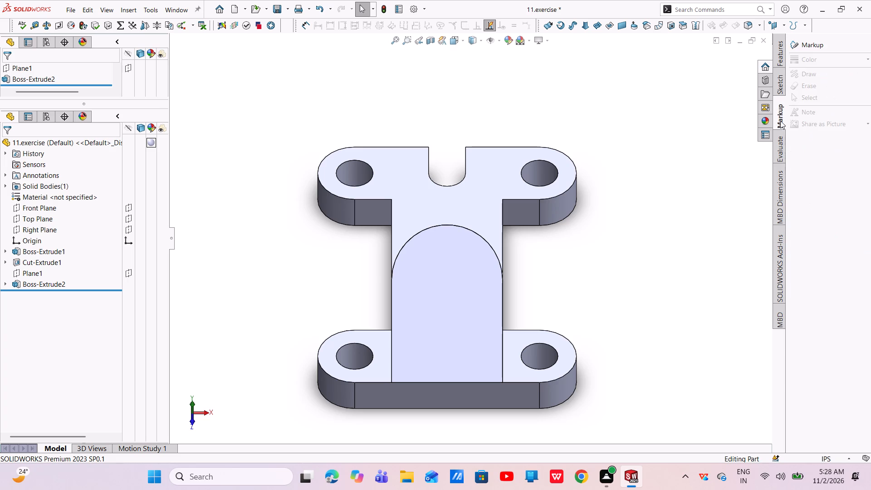
left_click(780, 132)
left_click(780, 191)
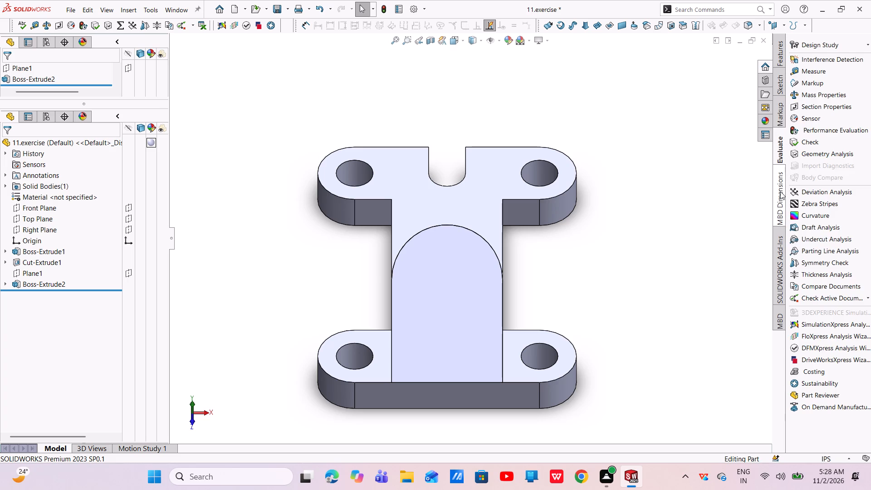
left_click(777, 242)
left_click(775, 325)
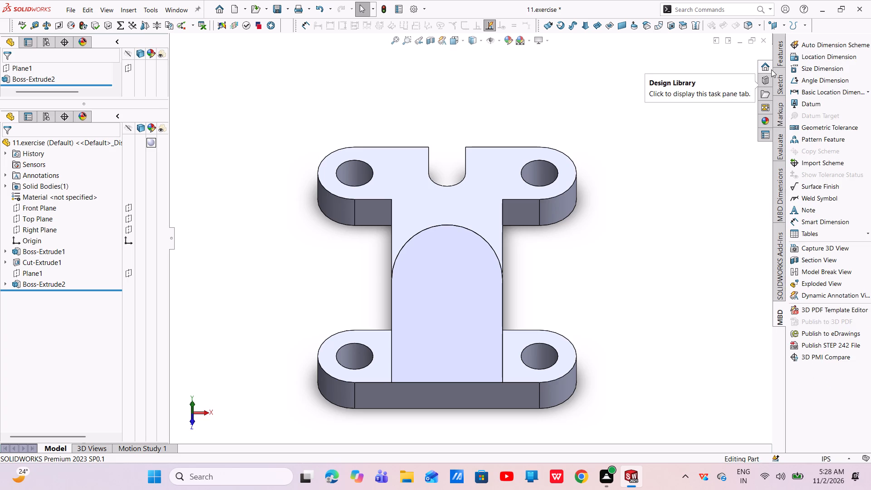
left_click(777, 56)
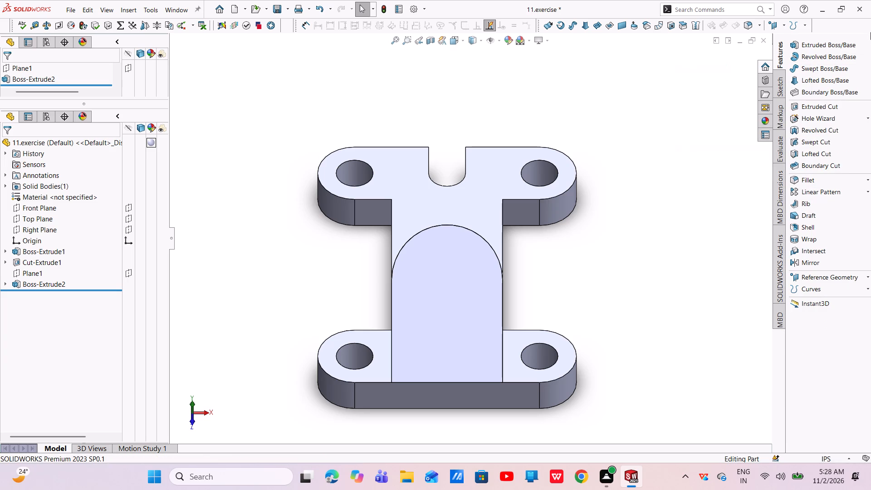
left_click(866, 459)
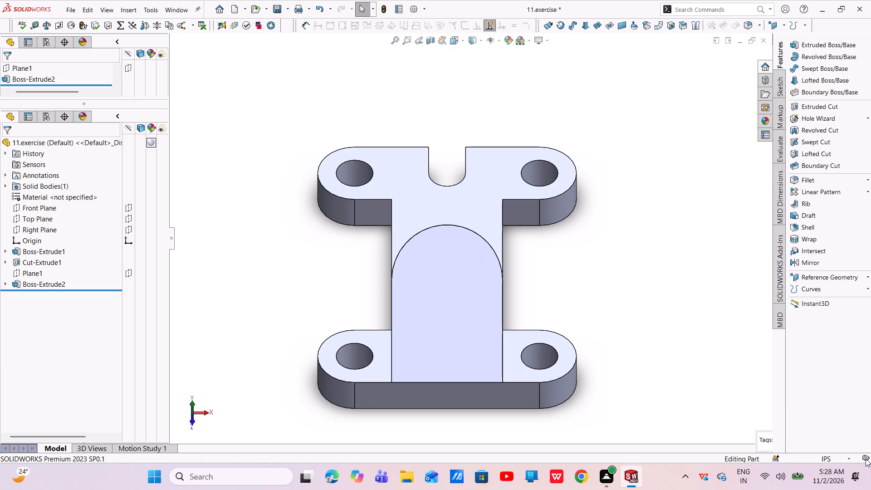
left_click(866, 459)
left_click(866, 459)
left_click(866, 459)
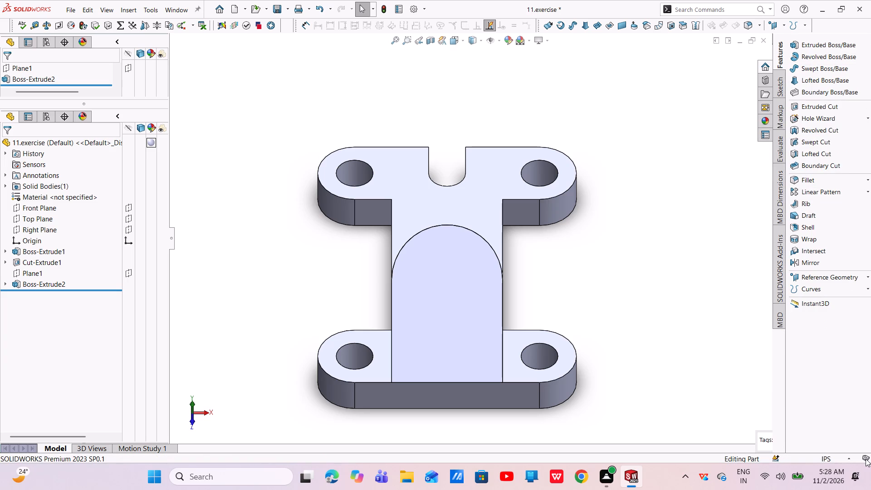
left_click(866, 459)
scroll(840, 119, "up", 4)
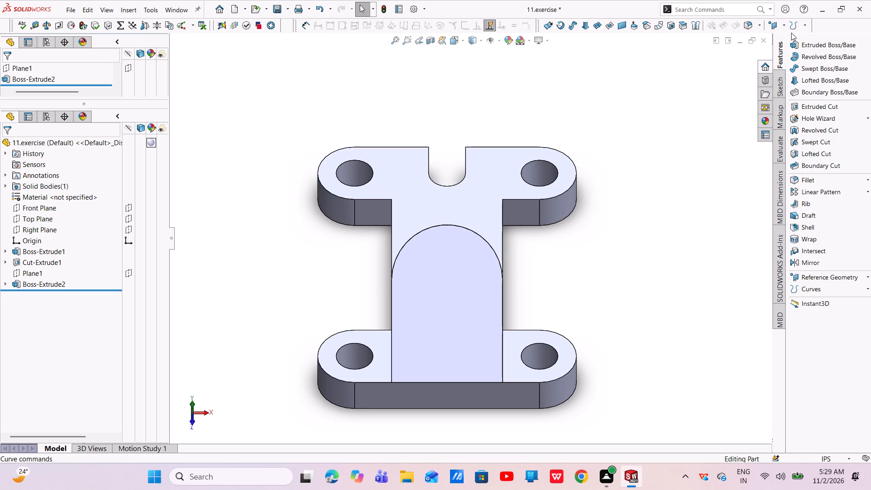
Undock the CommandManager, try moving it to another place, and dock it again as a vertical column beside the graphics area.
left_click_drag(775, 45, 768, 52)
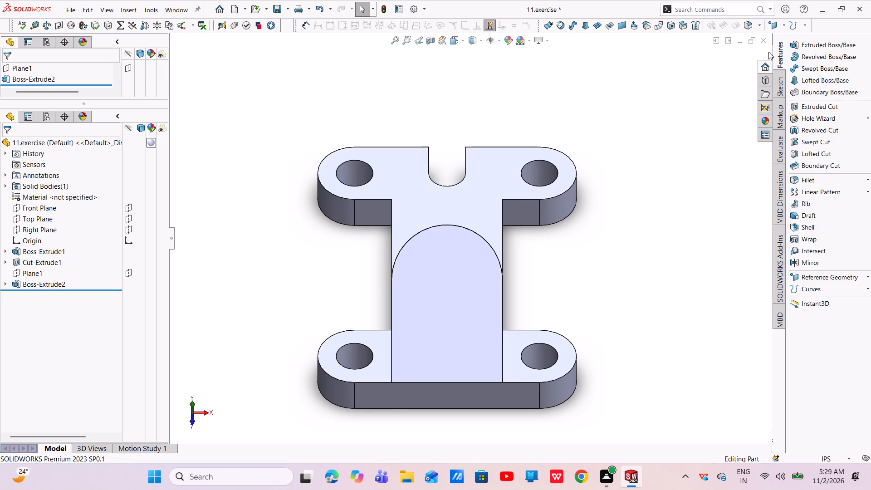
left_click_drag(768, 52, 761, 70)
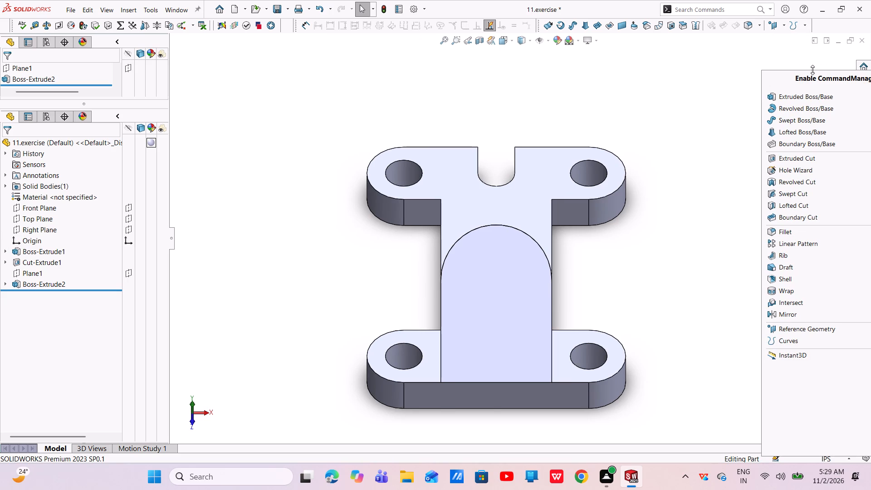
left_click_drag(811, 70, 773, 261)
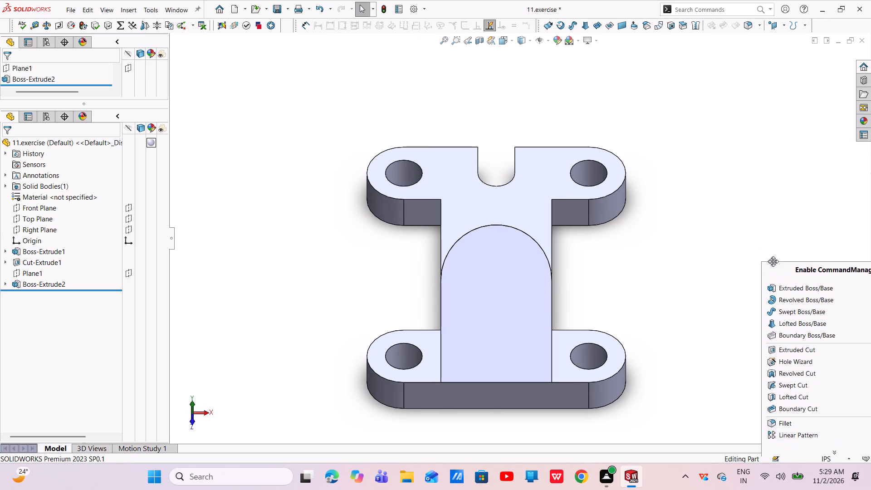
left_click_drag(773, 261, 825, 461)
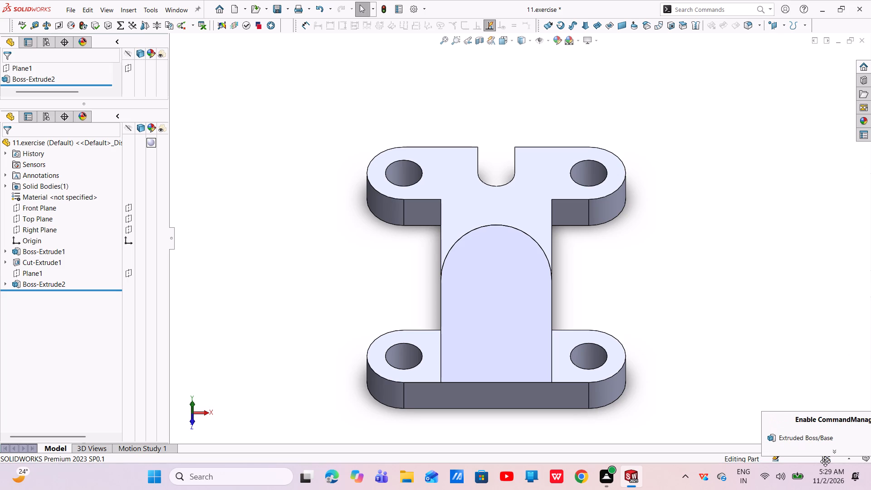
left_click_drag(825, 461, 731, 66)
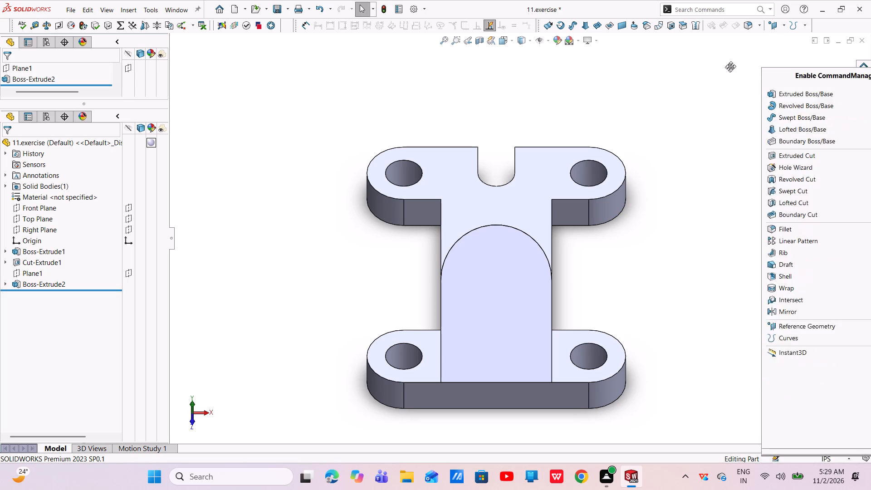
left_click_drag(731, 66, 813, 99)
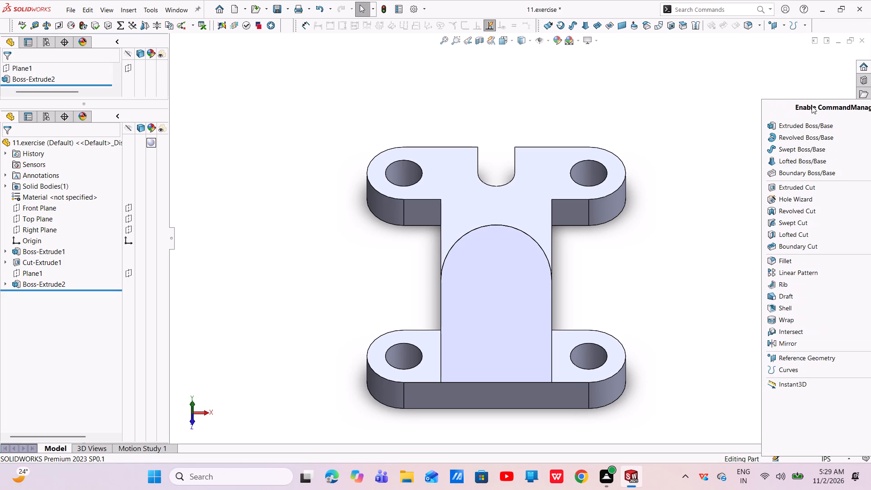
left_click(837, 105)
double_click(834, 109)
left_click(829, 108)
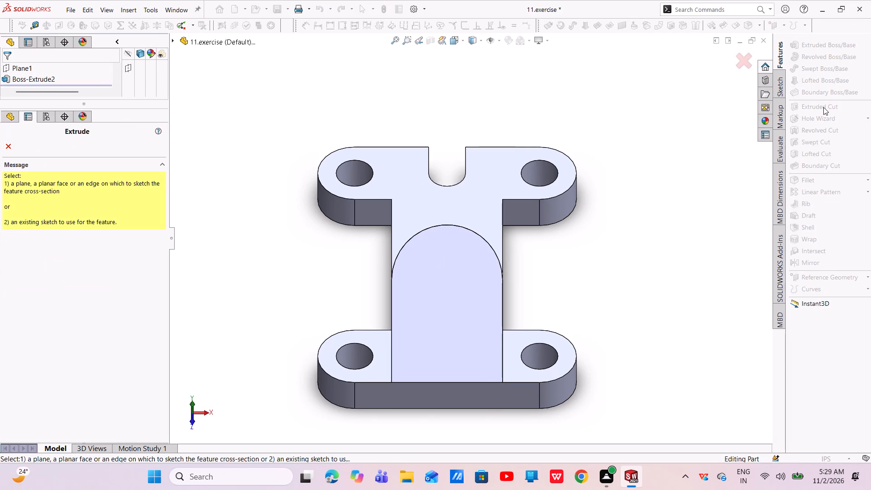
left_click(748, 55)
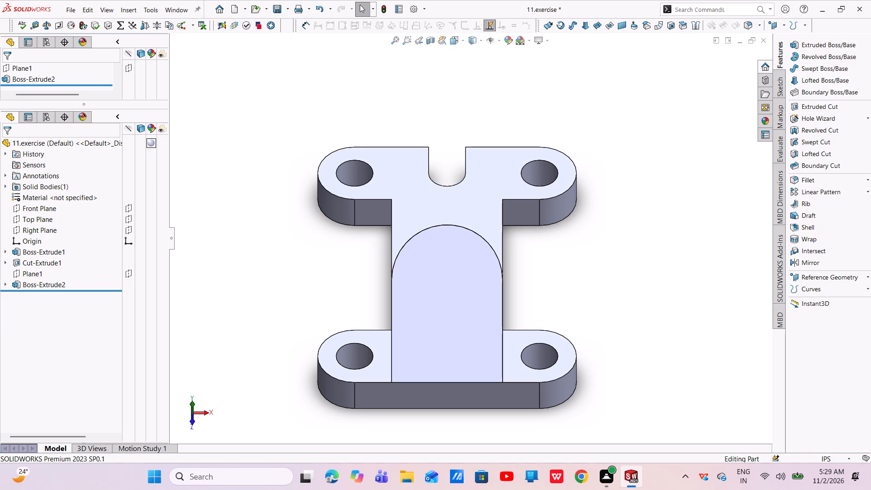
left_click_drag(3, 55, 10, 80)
Collapse the Display Pane beside the feature tree to widen the graphics area.
left_click_drag(50, 93, 101, 95)
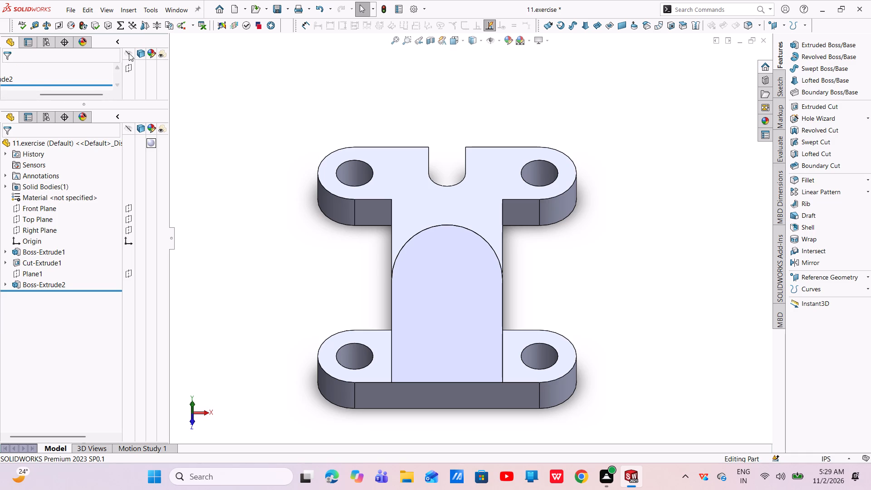
left_click(129, 53)
left_click(129, 53)
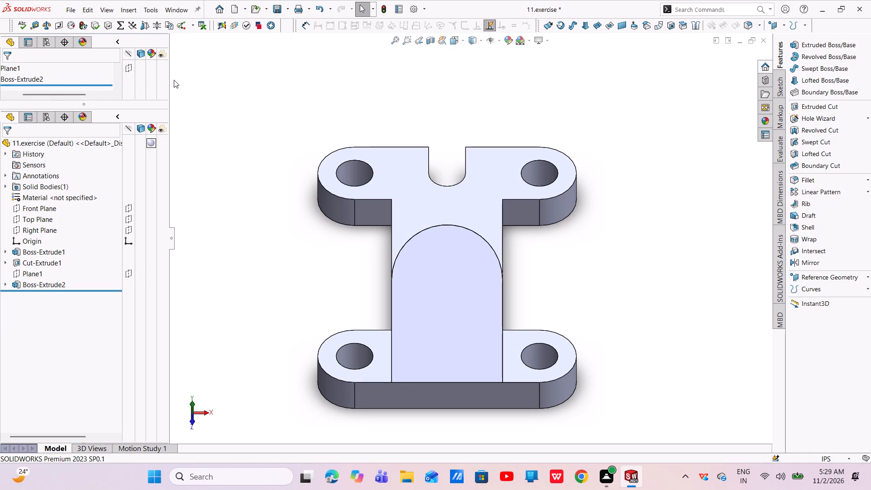
left_click(116, 39)
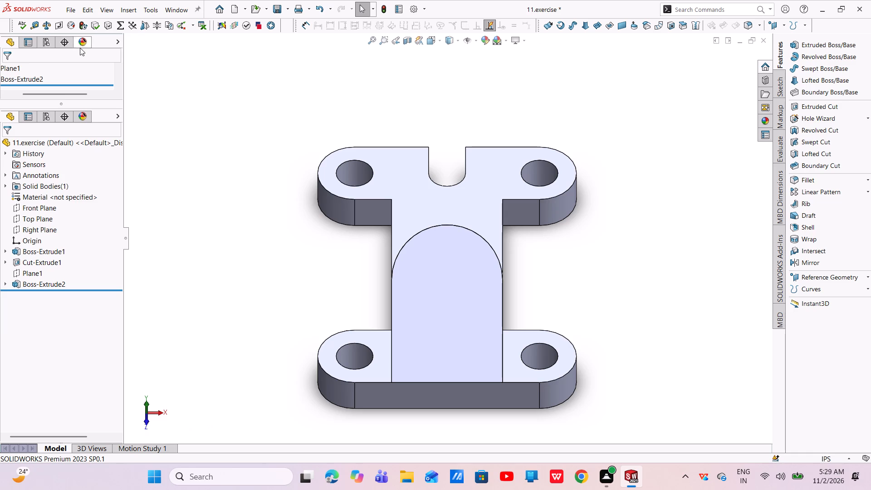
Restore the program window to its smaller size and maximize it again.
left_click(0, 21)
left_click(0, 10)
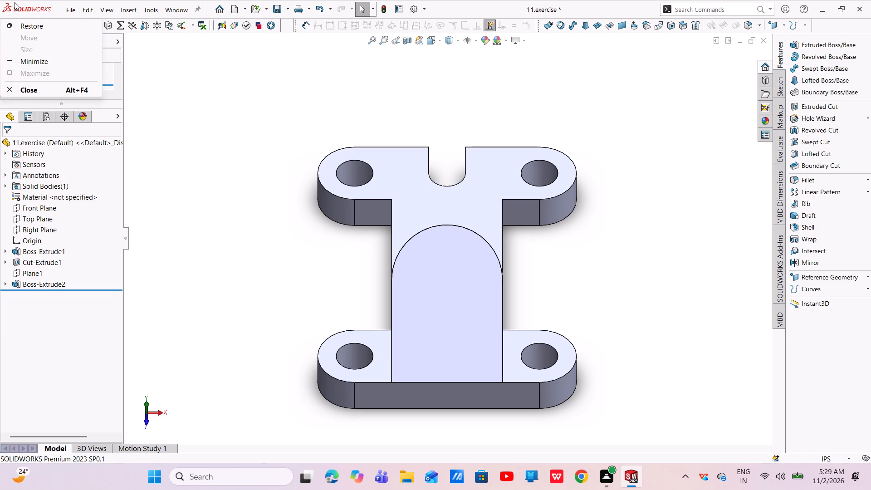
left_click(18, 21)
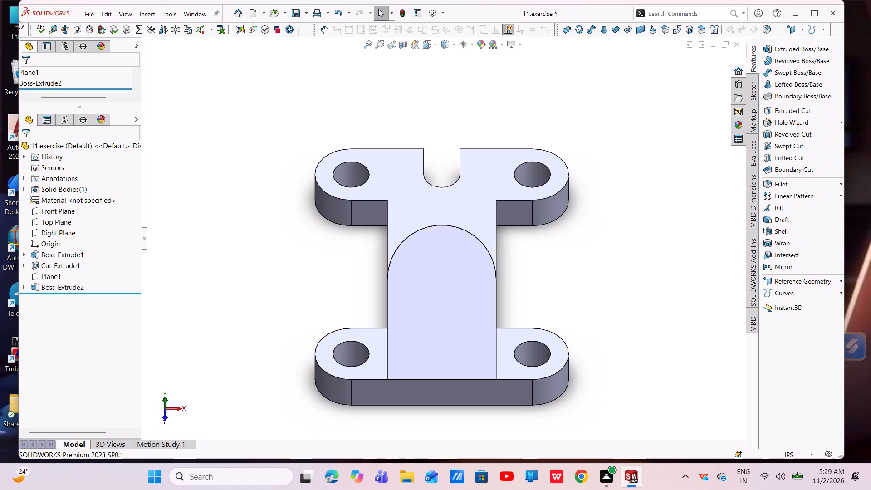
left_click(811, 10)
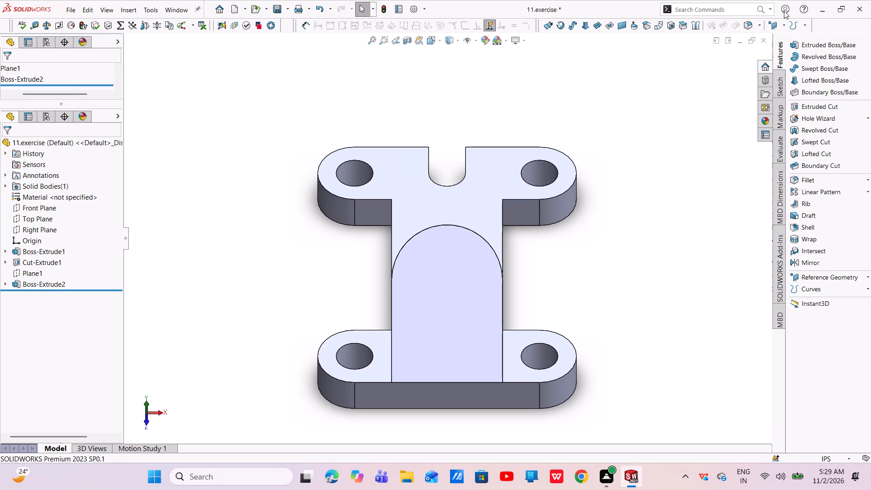
Examine the System Options pages from the drawings' Display Style through Display and Default Templates to Spin Box Increments.
left_click(410, 9)
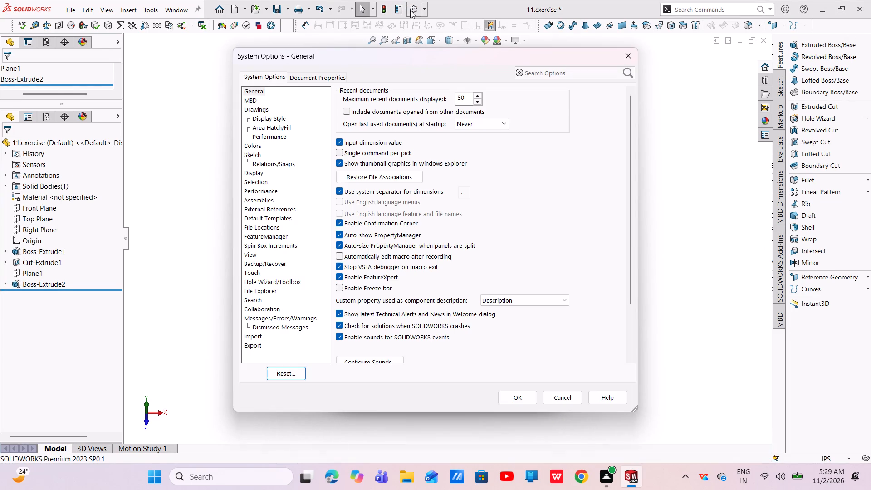
left_click(264, 116)
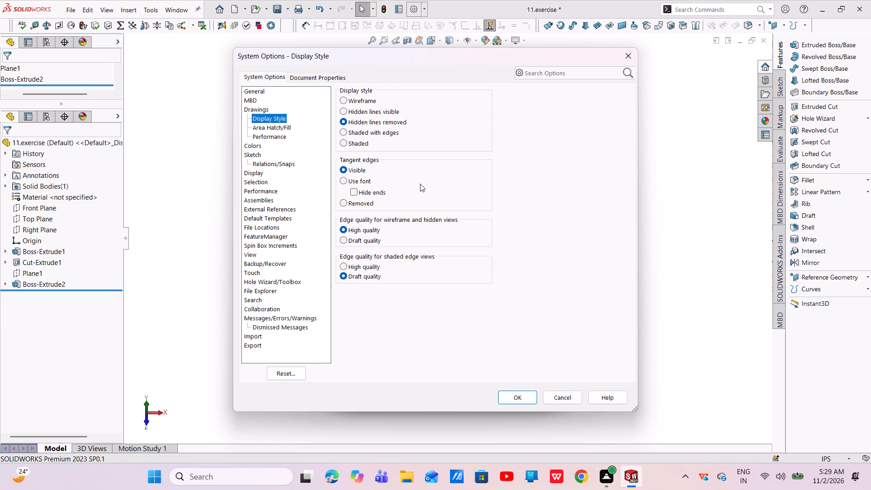
left_click(285, 127)
left_click(276, 133)
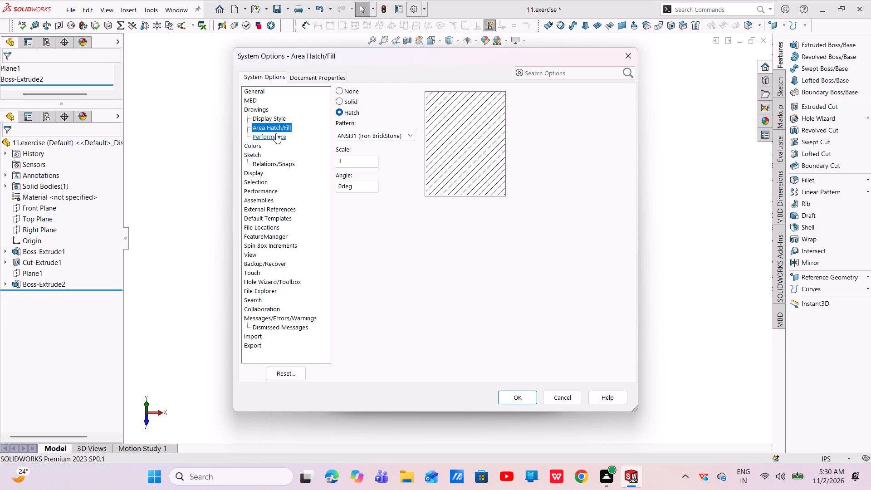
left_click(254, 151)
left_click(252, 164)
left_click(254, 174)
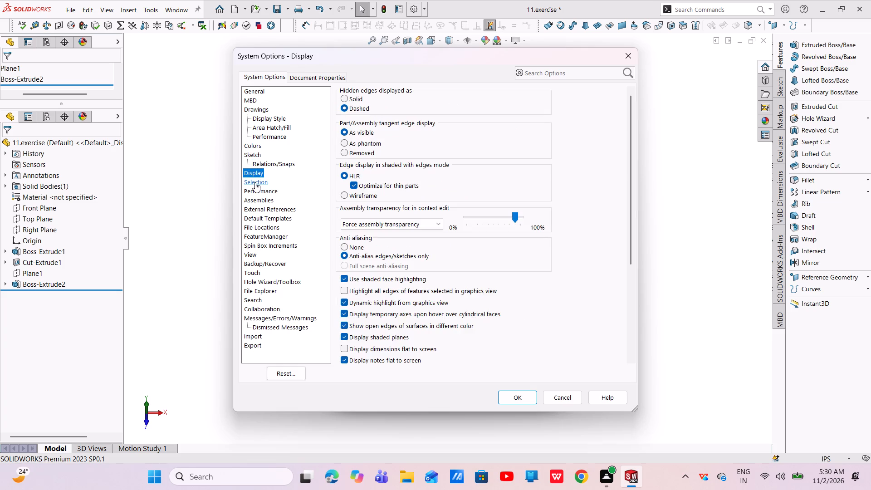
left_click(256, 184)
left_click(261, 195)
left_click(263, 204)
left_click(267, 214)
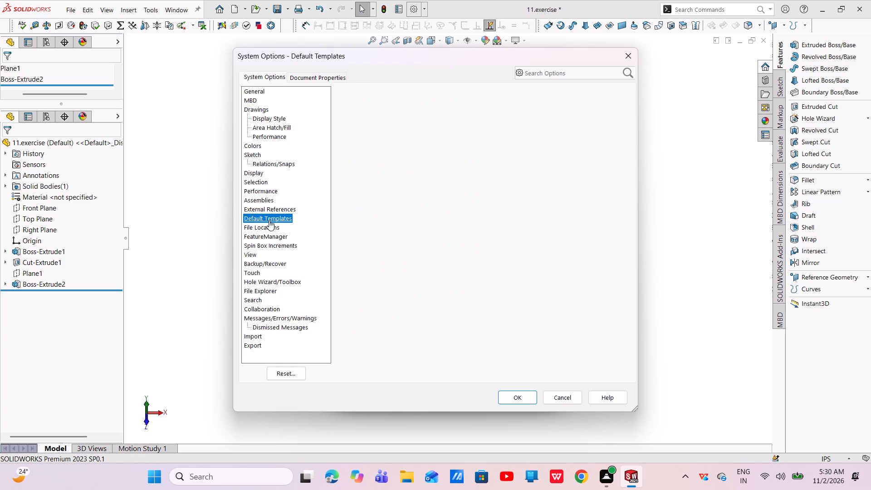
left_click(270, 226)
left_click(271, 235)
left_click(271, 246)
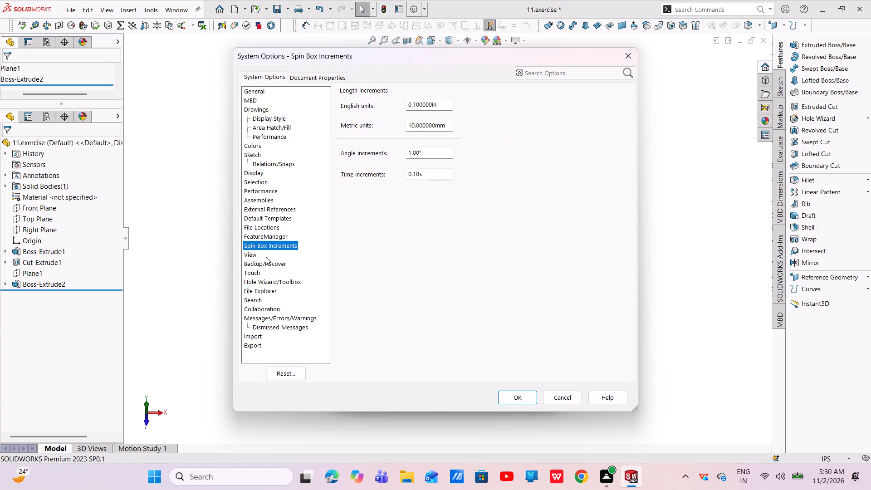
Examine the remaining System Options pages from View through Search and Import to Export, and close the options without saving changes.
left_click(266, 257)
left_click(256, 264)
left_click(256, 271)
left_click(257, 284)
left_click(258, 300)
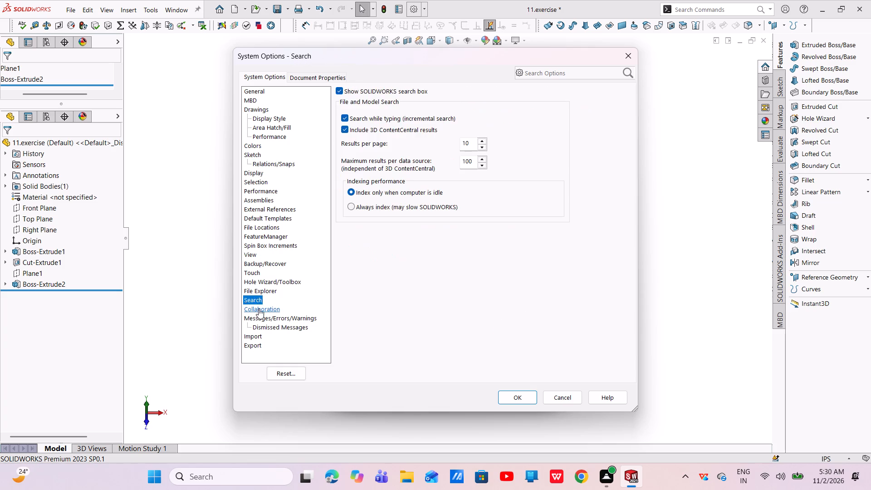
left_click(259, 314)
left_click(265, 325)
left_click(257, 336)
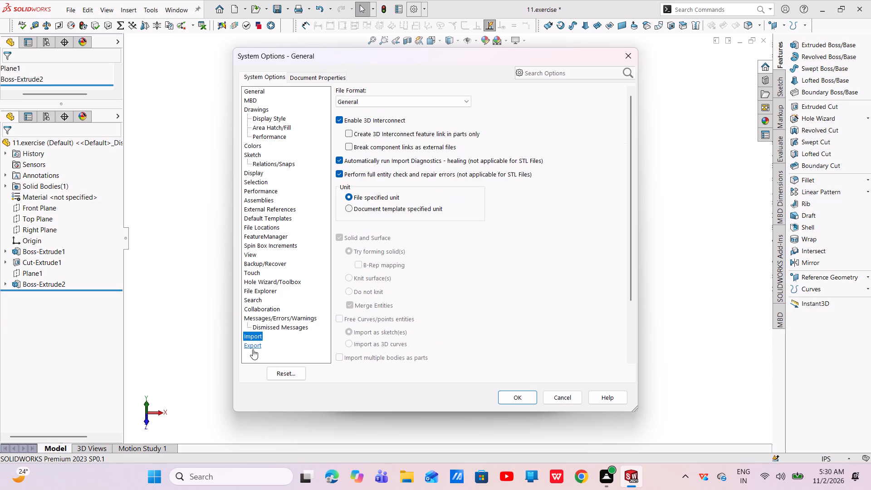
left_click(252, 348)
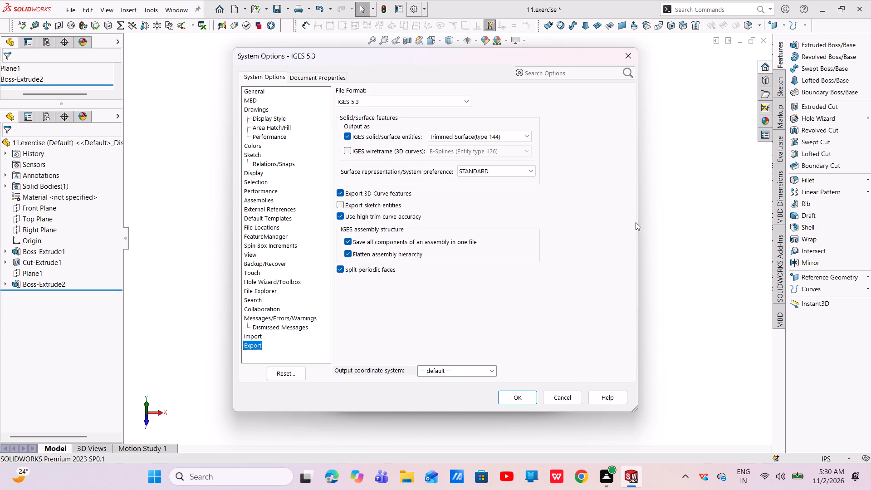
left_click(636, 222)
left_click(562, 397)
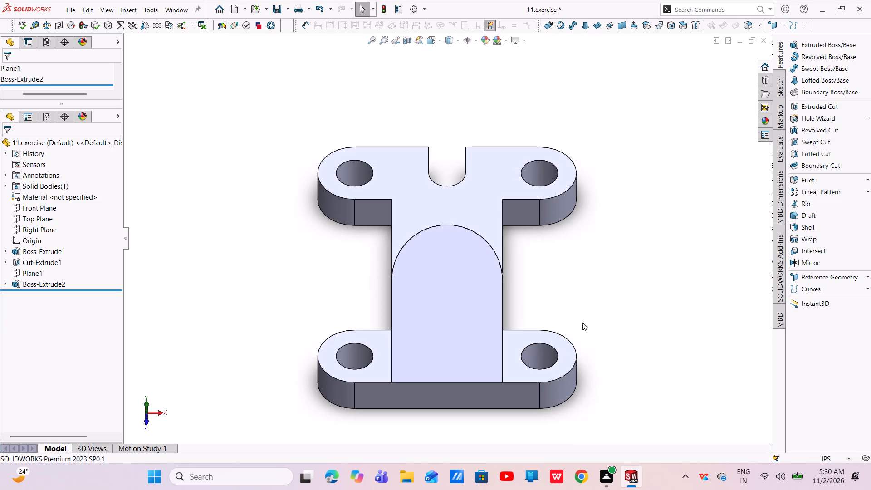
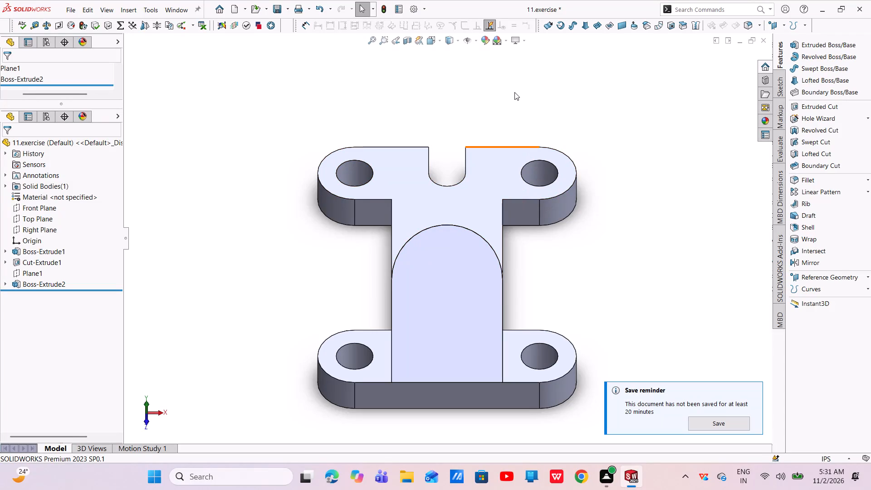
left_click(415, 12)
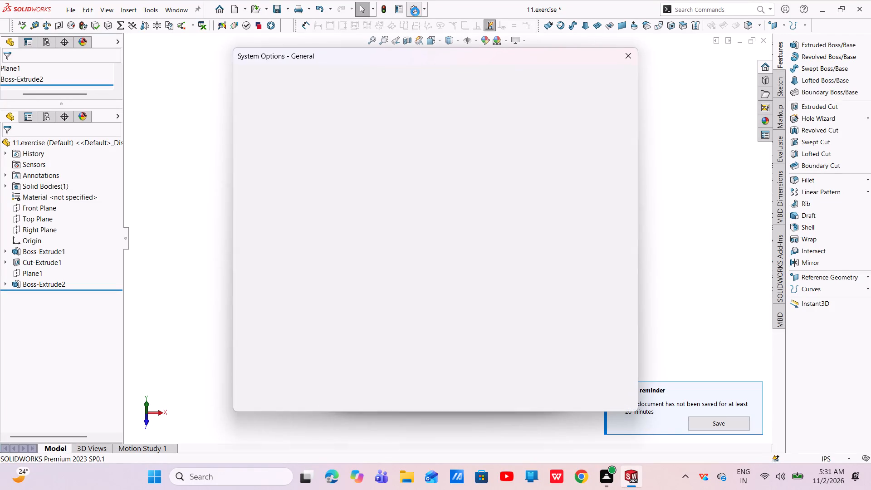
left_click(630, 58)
Search the available commands for "ma" and clear the search text.
left_click(702, 8)
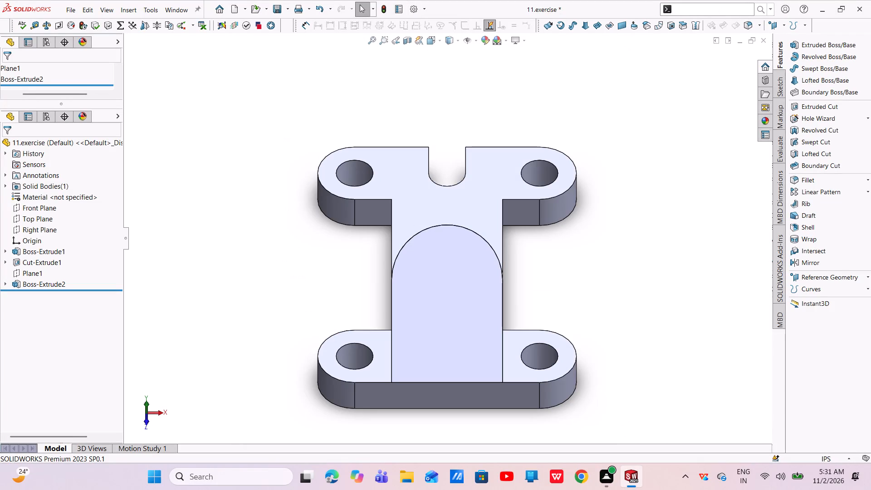
type("ma")
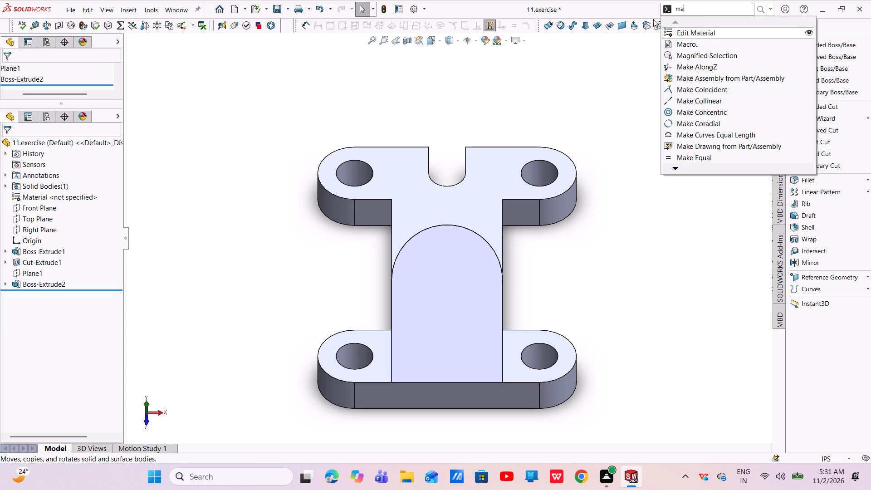
right_click(612, 69)
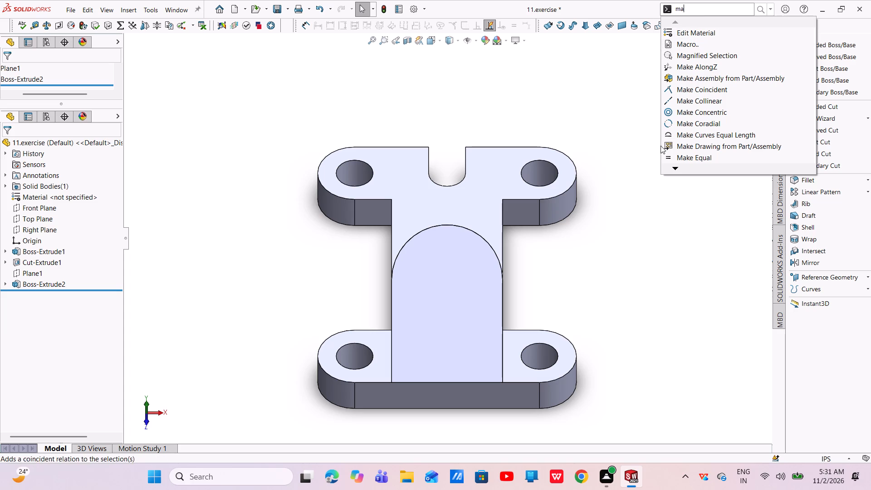
right_click(672, 303)
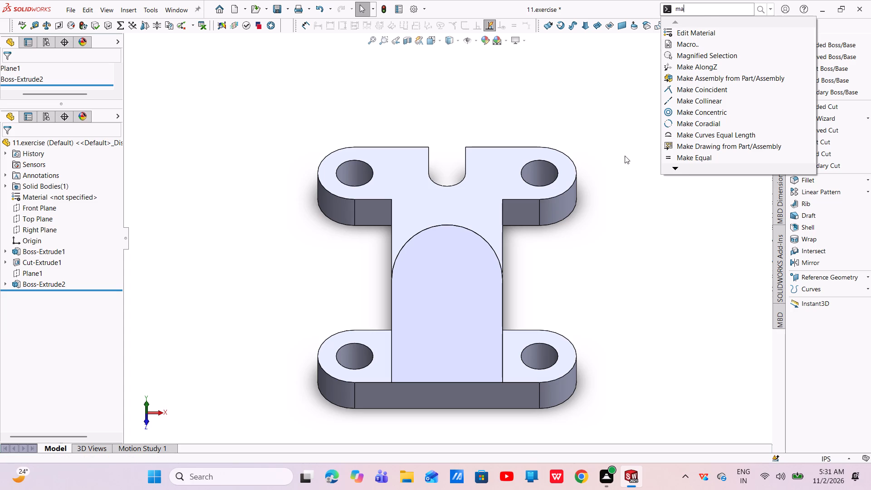
left_click_drag(722, 9, 705, 6)
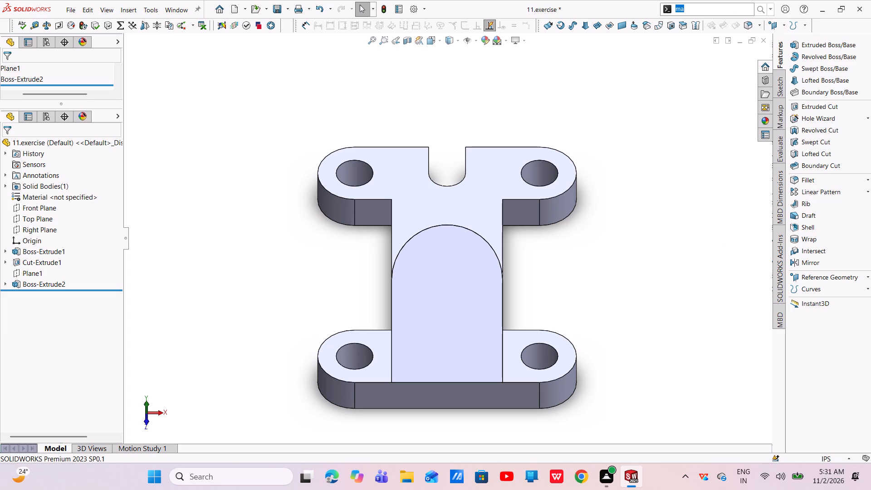
key("BackSpace")
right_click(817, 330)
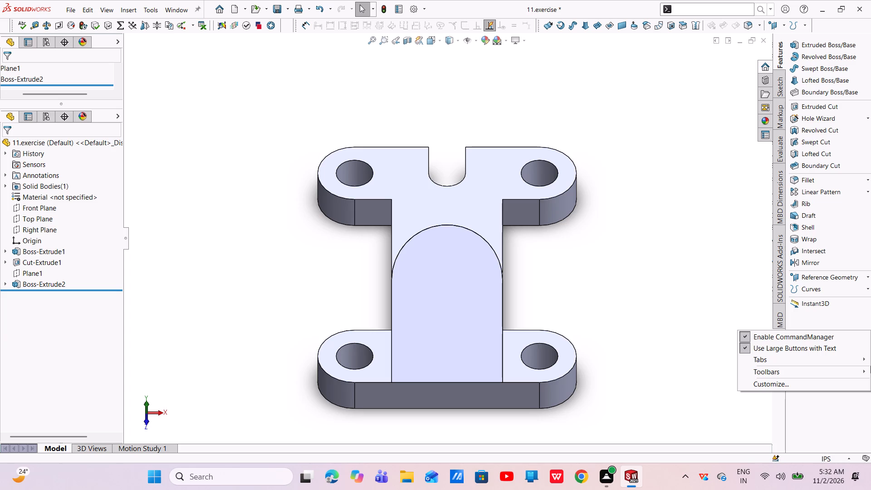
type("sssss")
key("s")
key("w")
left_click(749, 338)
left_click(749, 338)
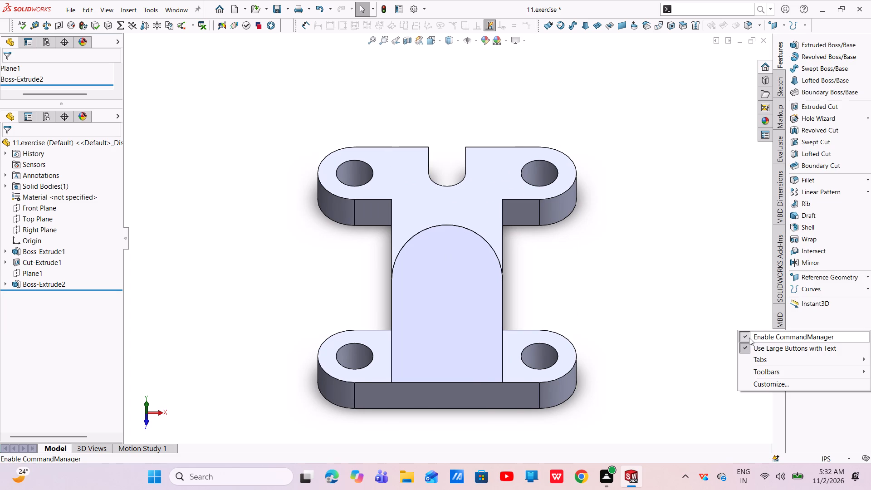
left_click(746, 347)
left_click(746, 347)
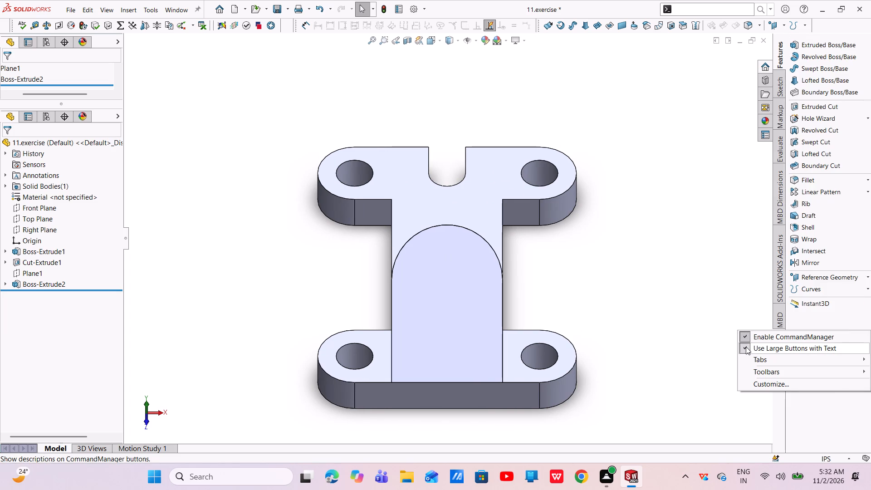
Show the MBD command set in the CommandManager in place of the Features commands.
left_click(779, 318)
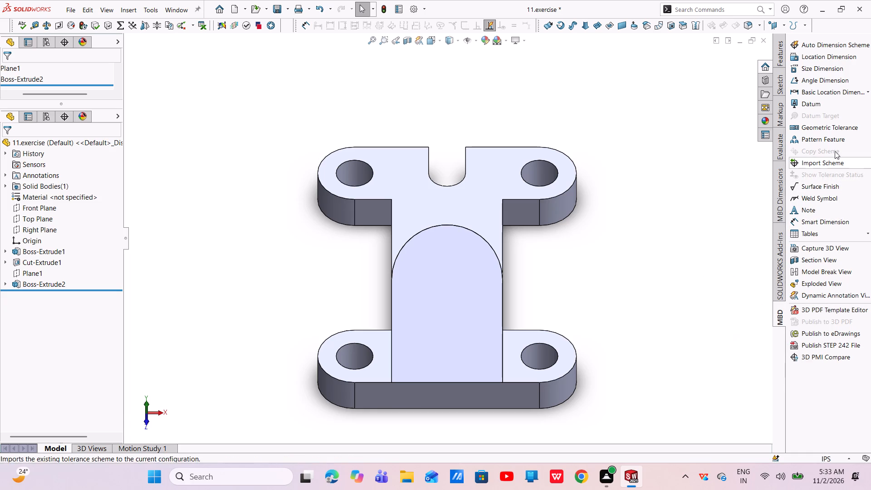
right_click(722, 205)
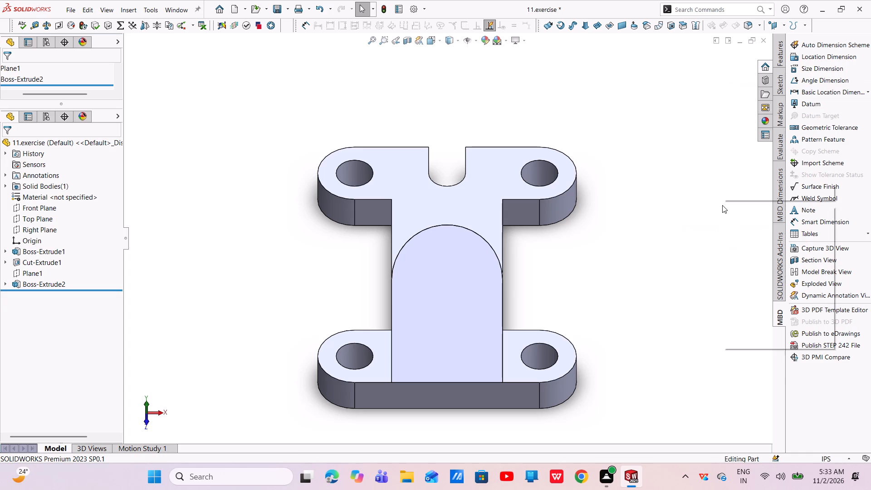
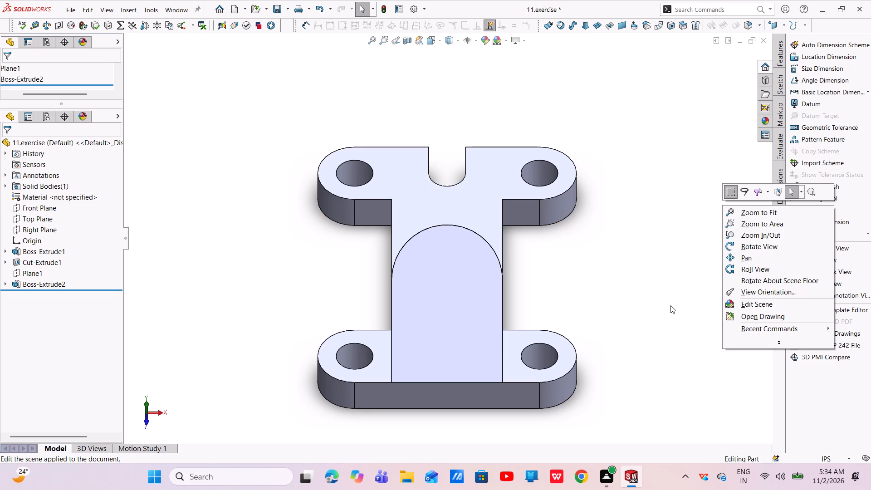
Show the Features command set in the CommandManager in place of the MBD commands.
left_click(671, 309)
left_click_drag(671, 309, 700, 289)
left_click(783, 63)
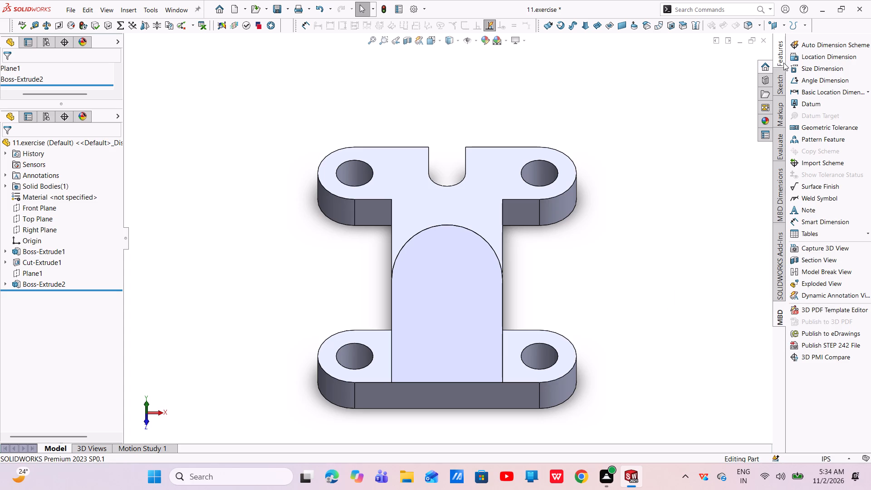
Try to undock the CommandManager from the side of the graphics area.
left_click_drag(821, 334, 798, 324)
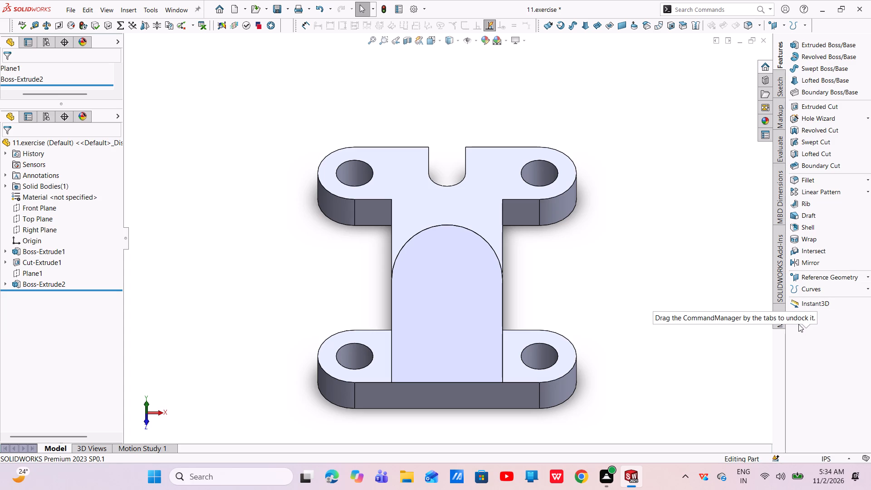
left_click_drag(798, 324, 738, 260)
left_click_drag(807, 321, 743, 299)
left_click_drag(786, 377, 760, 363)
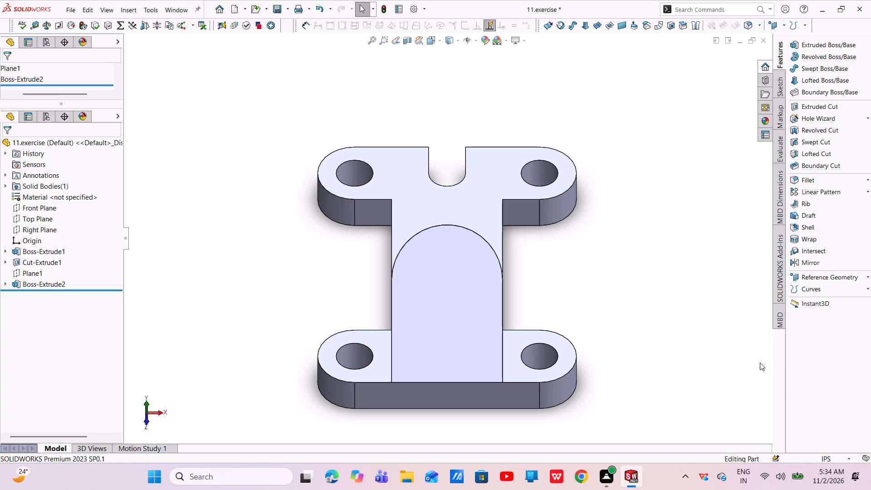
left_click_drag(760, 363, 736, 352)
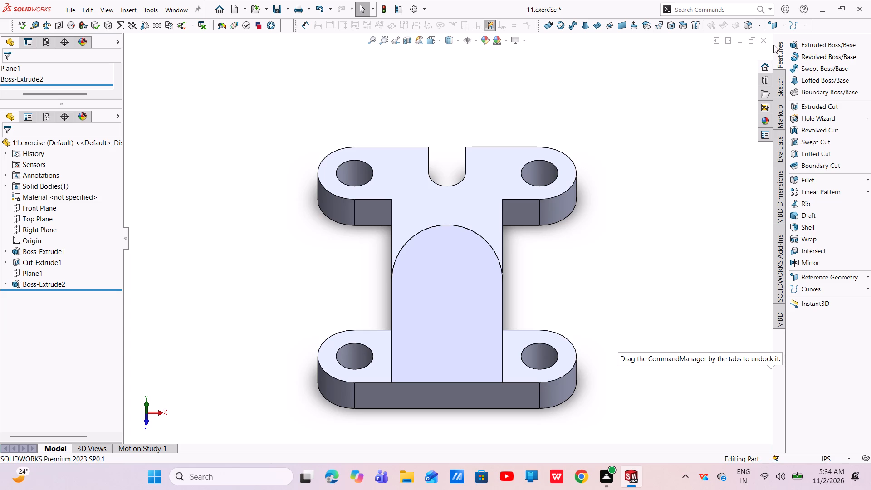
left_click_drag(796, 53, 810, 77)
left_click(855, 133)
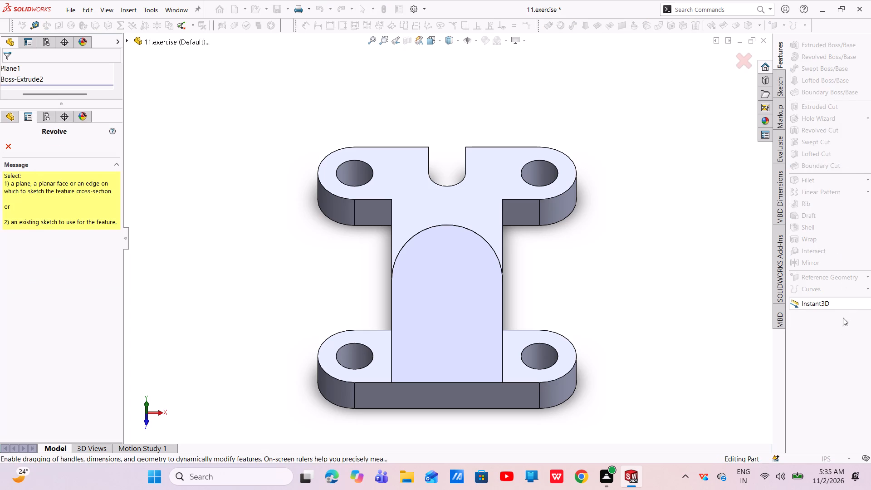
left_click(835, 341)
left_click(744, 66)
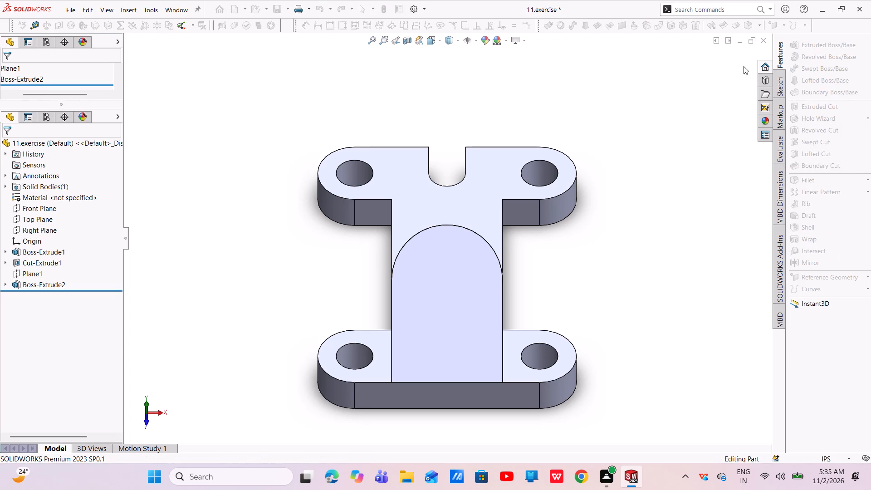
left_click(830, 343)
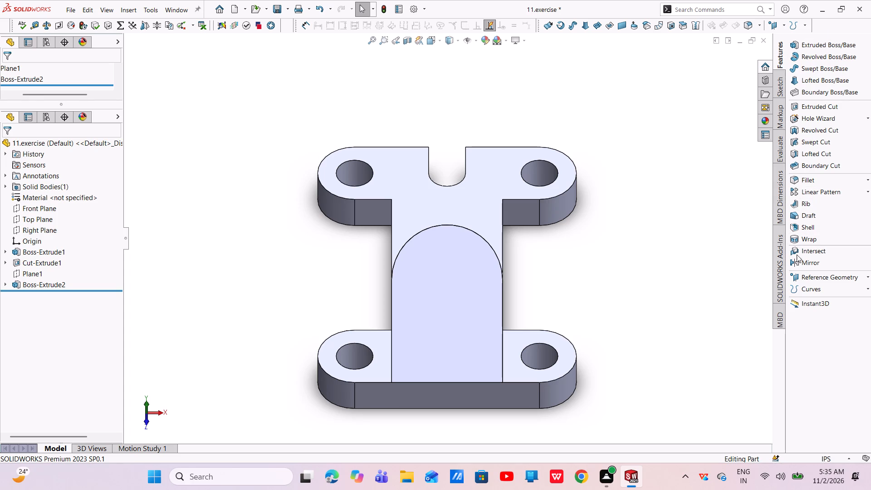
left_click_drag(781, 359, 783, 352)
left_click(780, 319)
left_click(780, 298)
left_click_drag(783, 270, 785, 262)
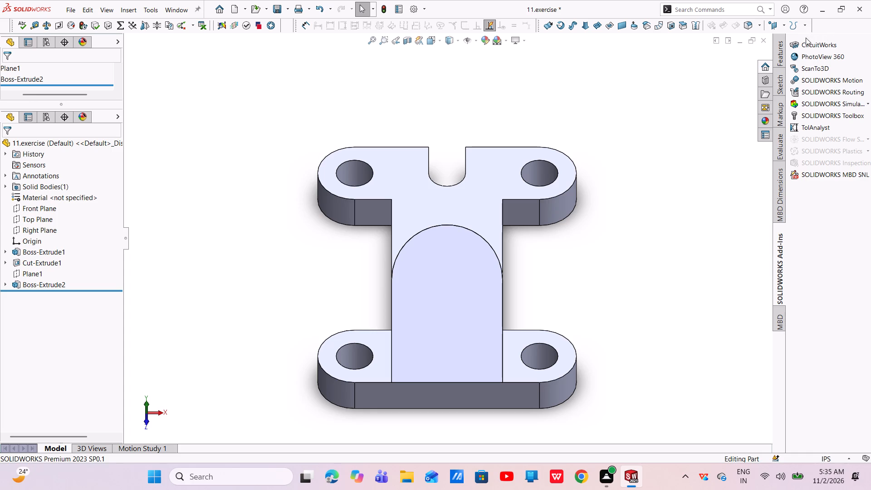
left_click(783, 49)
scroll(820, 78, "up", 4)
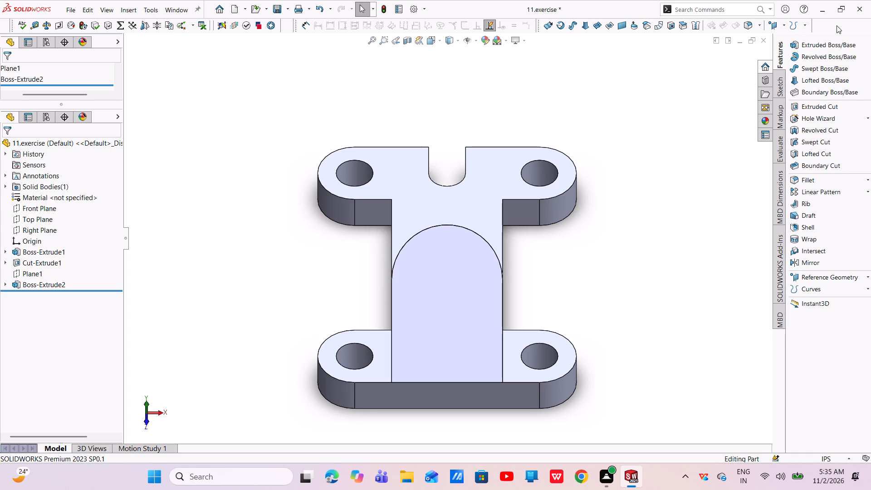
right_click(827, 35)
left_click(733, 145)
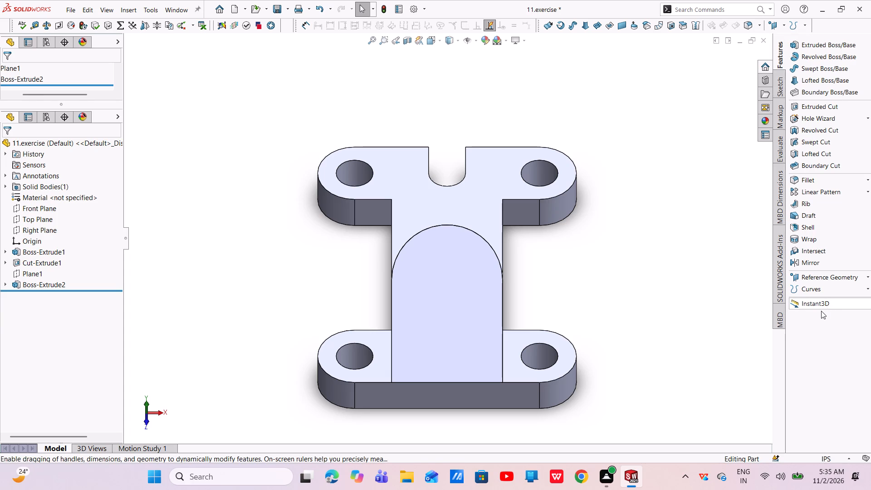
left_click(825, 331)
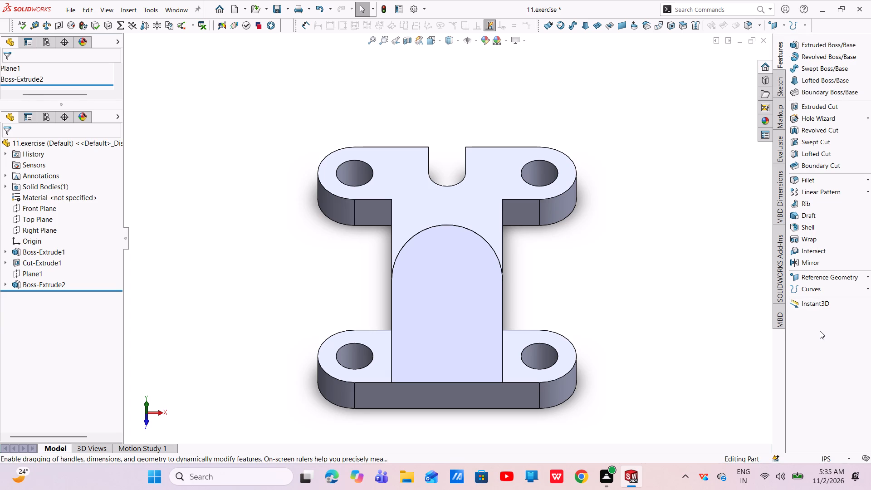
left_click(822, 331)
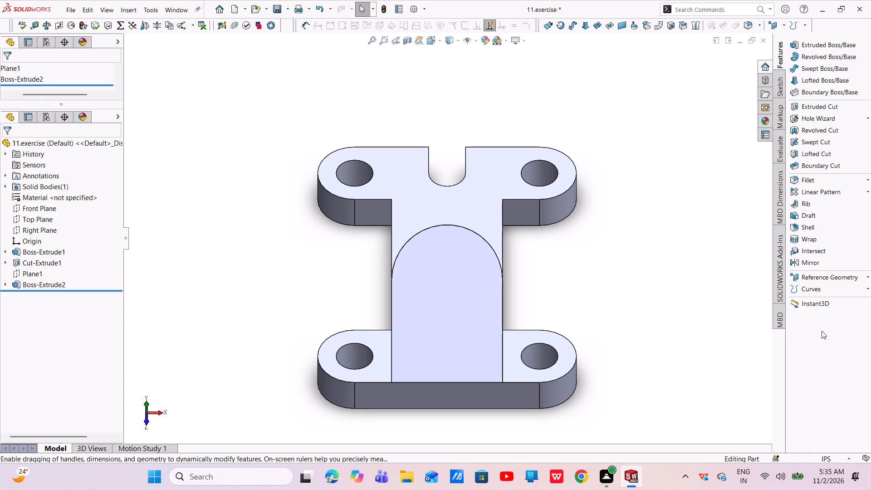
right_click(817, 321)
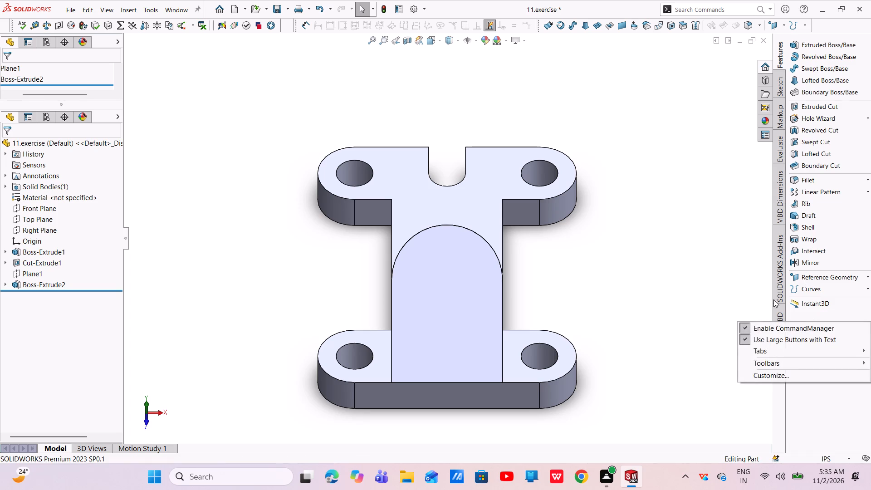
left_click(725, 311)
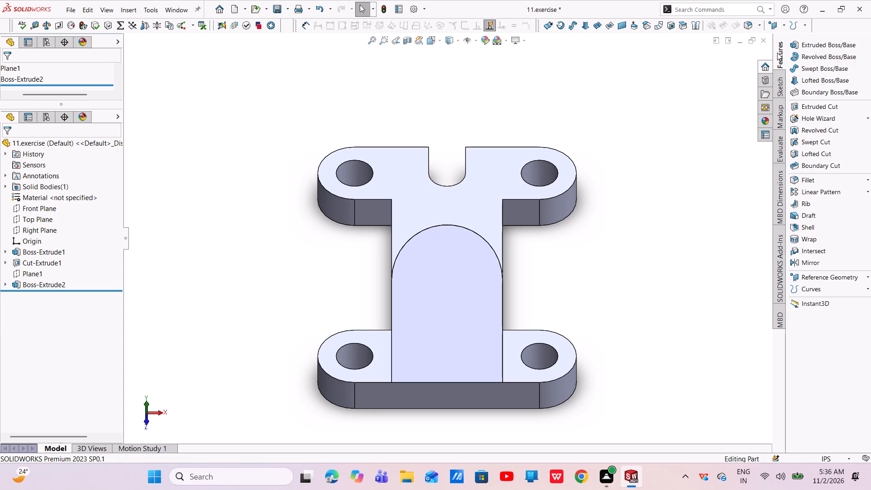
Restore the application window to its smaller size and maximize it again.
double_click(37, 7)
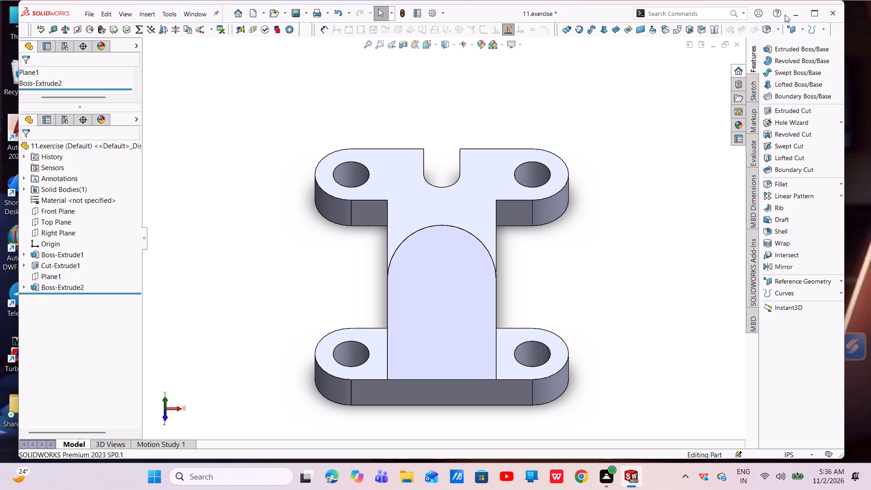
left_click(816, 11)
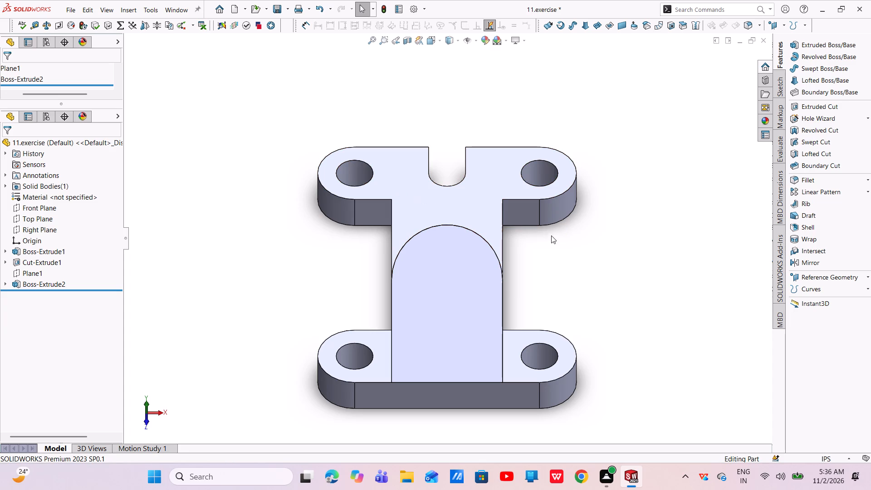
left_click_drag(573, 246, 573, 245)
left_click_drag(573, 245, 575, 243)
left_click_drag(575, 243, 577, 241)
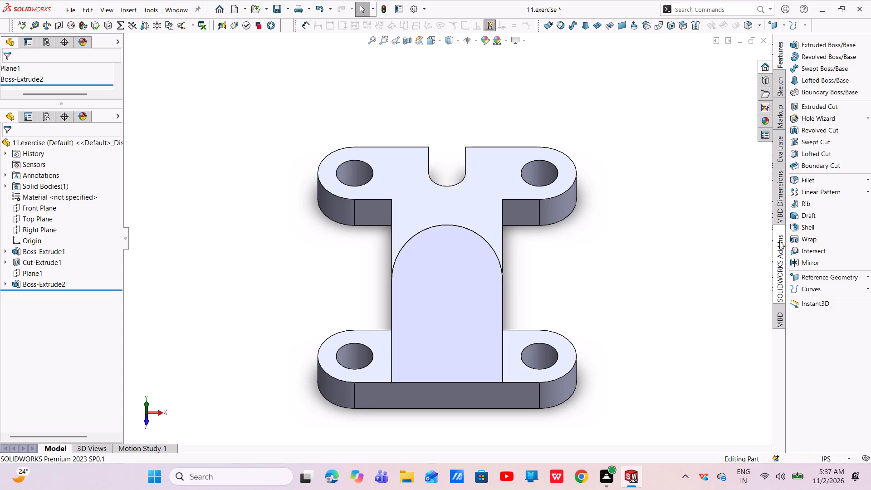
Undock the CommandManager and place it as a floating palette beside the FeatureManager tree.
left_click_drag(779, 241, 779, 241)
left_click_drag(779, 241, 758, 238)
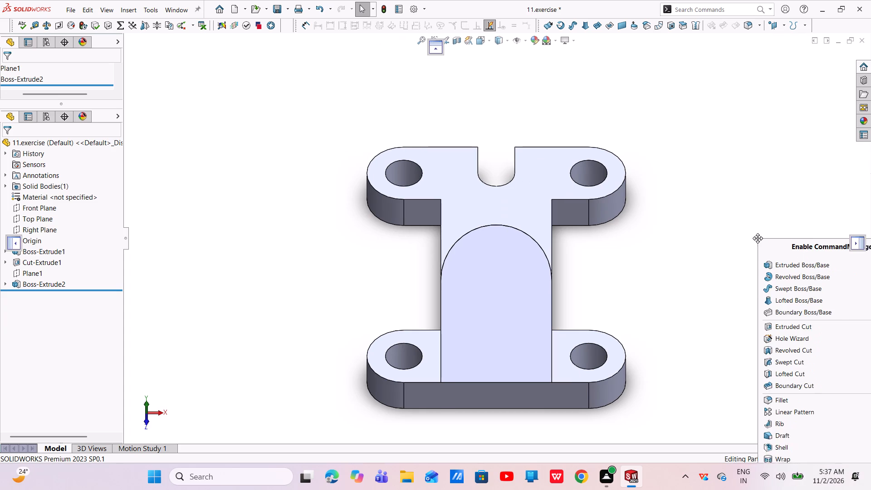
left_click_drag(758, 238, 137, 34)
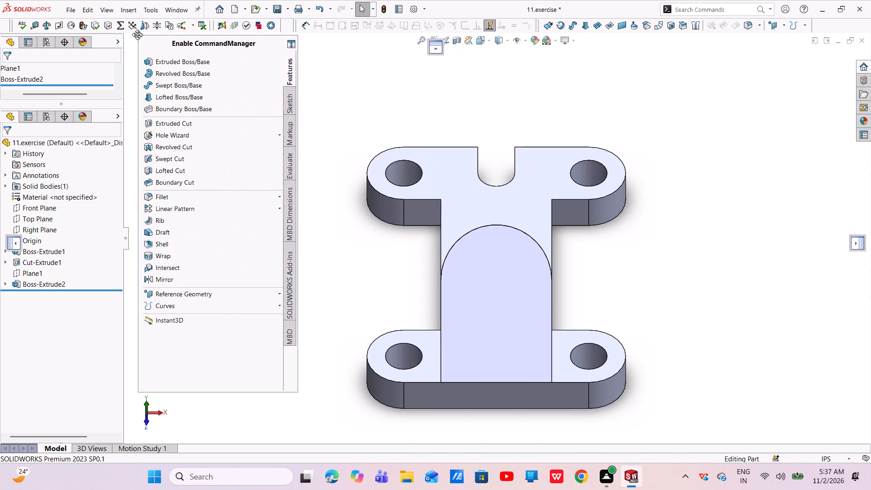
left_click_drag(137, 34, 137, 41)
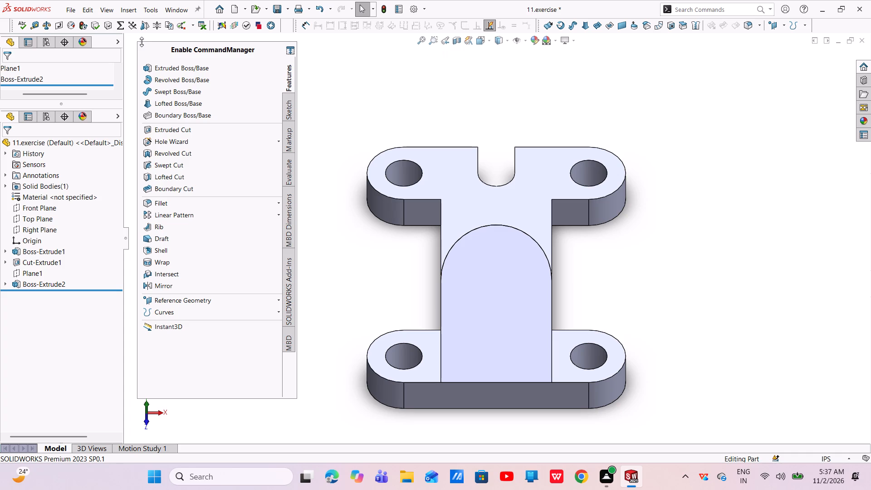
Resize the floating CommandManager and narrow it to a slim column showing only the command icons.
left_click_drag(142, 42, 38, 12)
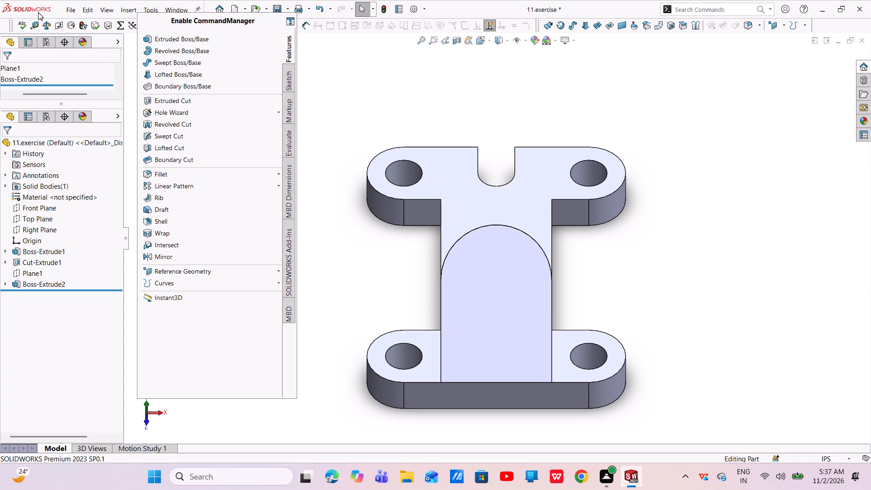
left_click_drag(38, 12, 58, 50)
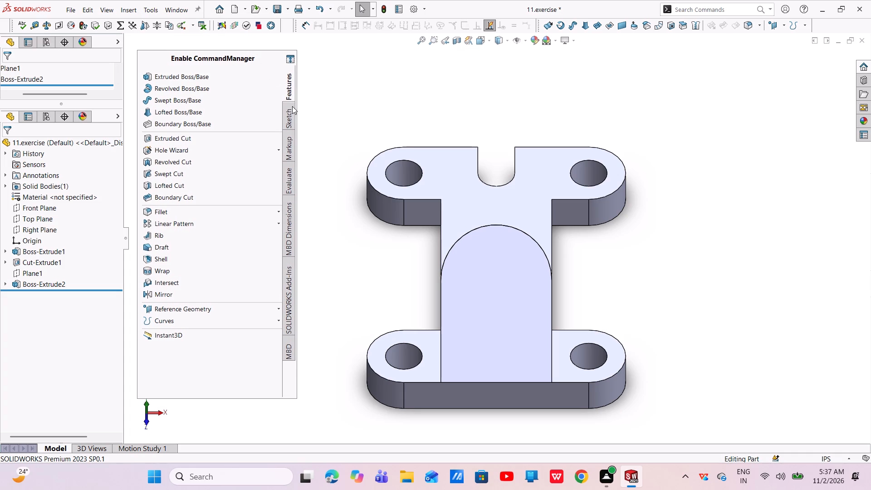
left_click_drag(292, 106, 235, 72)
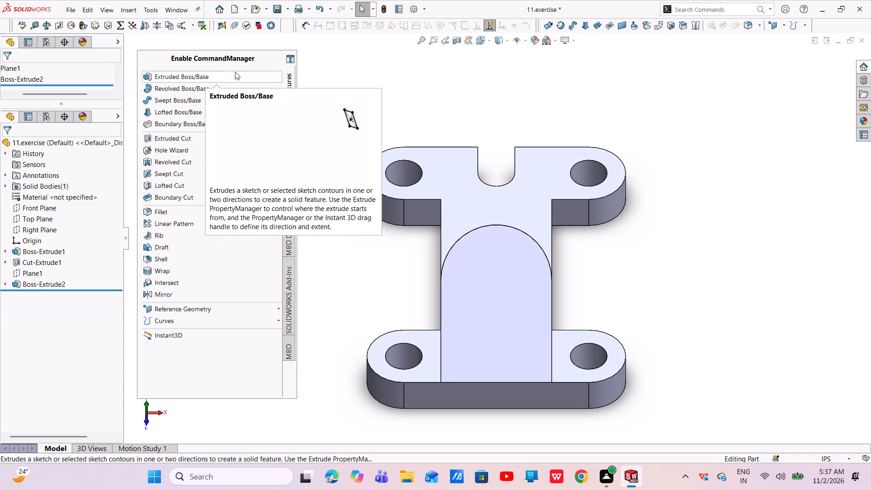
left_click_drag(235, 72, 165, 50)
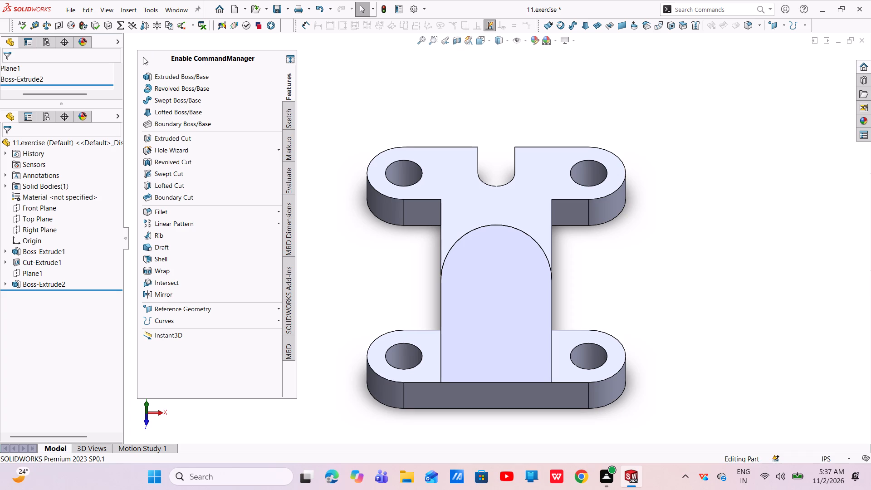
left_click_drag(137, 51, 26, 22)
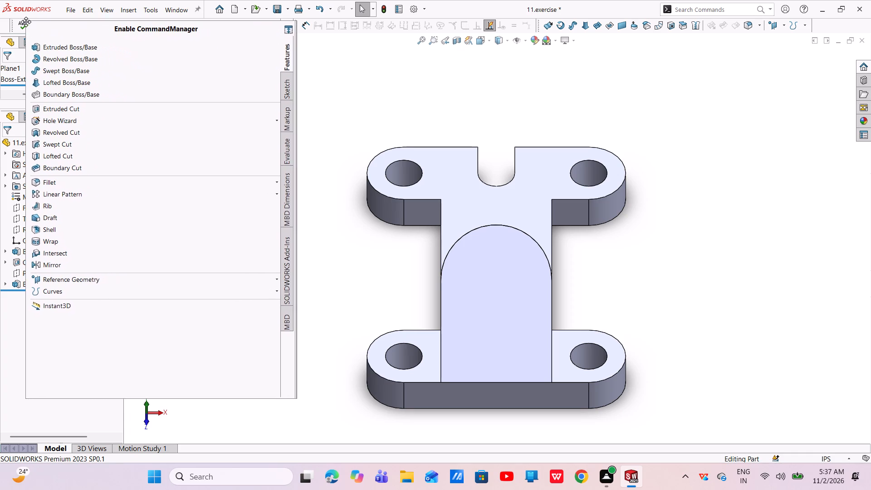
left_click_drag(26, 22, 3, 27)
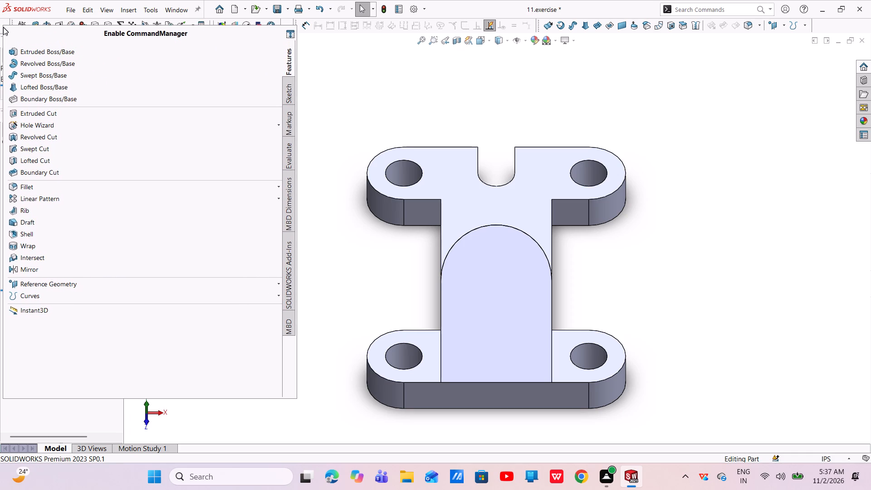
left_click_drag(3, 27, 140, 52)
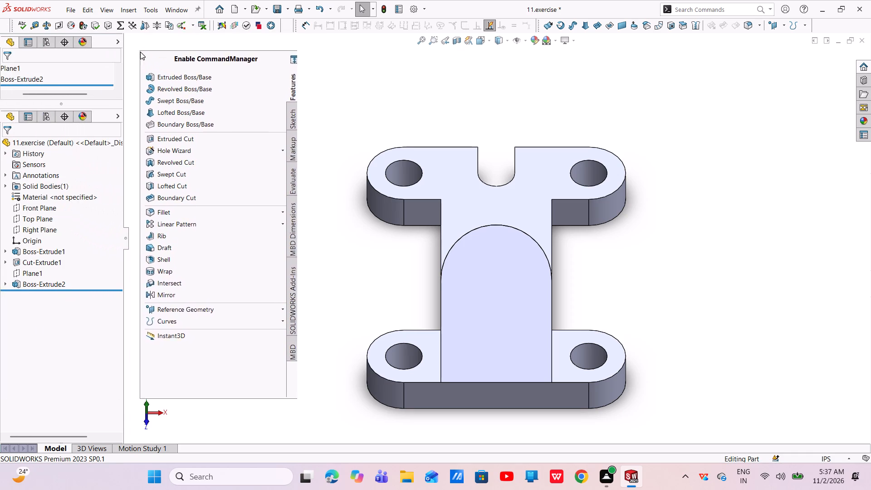
left_click_drag(140, 52, 290, 41)
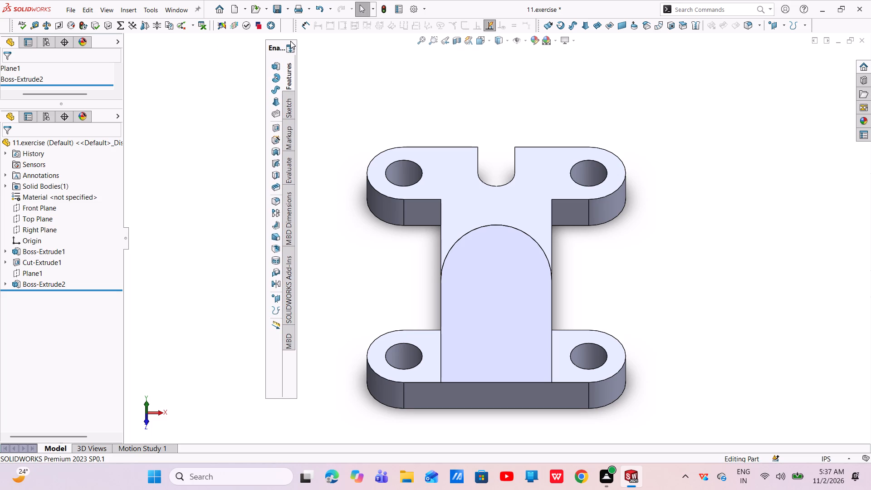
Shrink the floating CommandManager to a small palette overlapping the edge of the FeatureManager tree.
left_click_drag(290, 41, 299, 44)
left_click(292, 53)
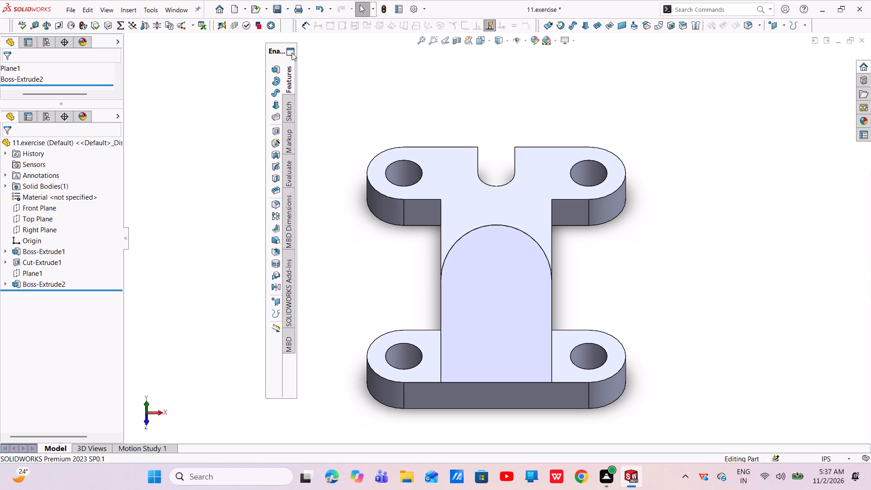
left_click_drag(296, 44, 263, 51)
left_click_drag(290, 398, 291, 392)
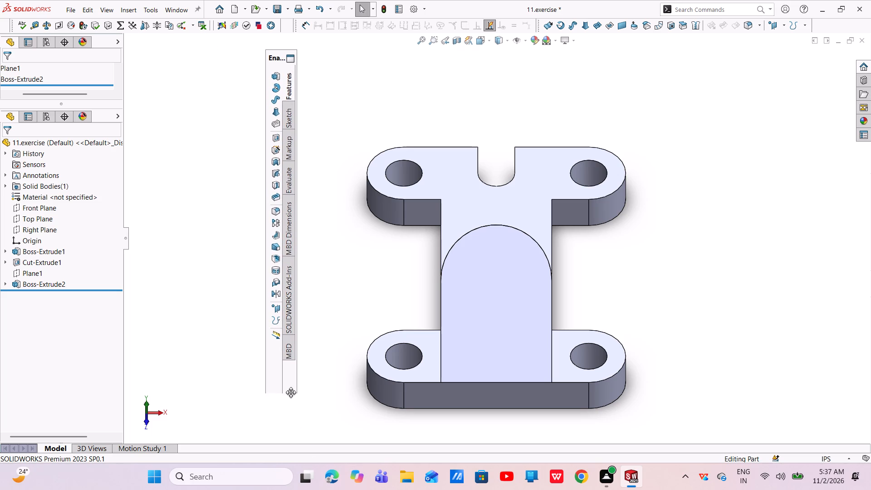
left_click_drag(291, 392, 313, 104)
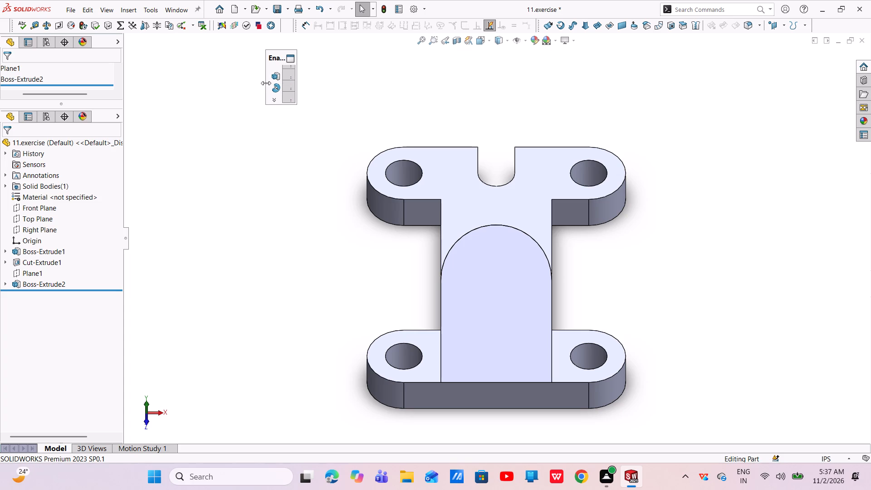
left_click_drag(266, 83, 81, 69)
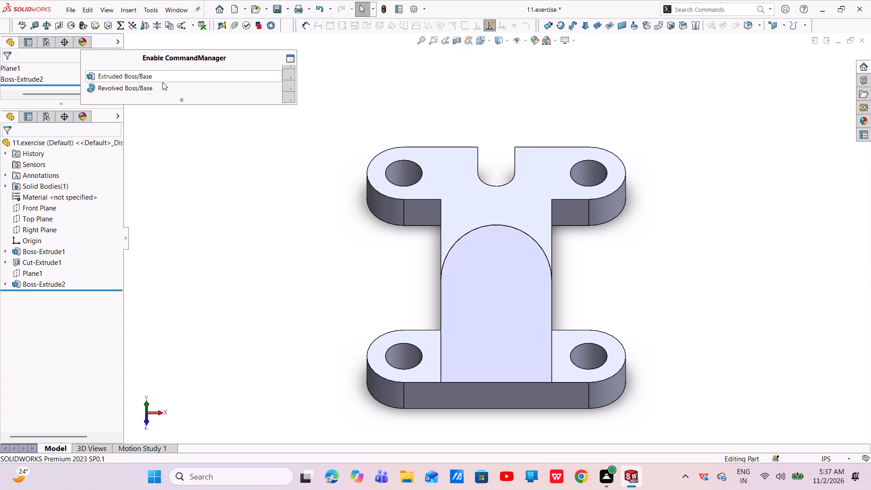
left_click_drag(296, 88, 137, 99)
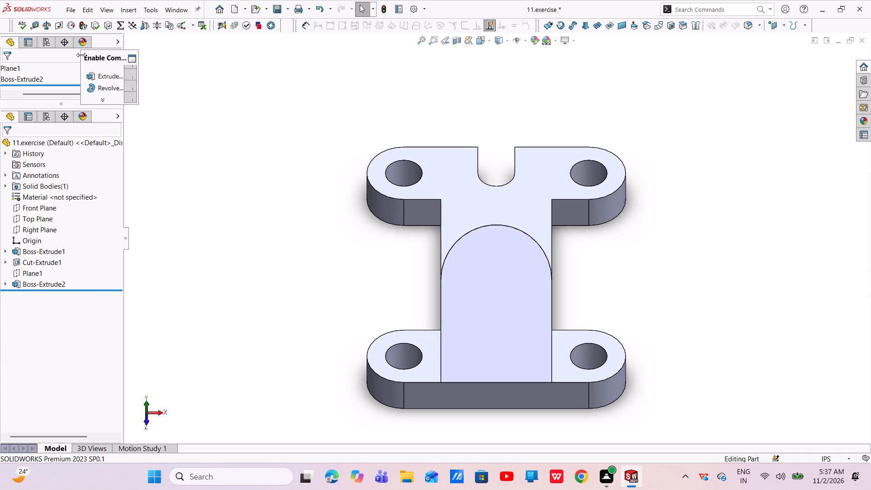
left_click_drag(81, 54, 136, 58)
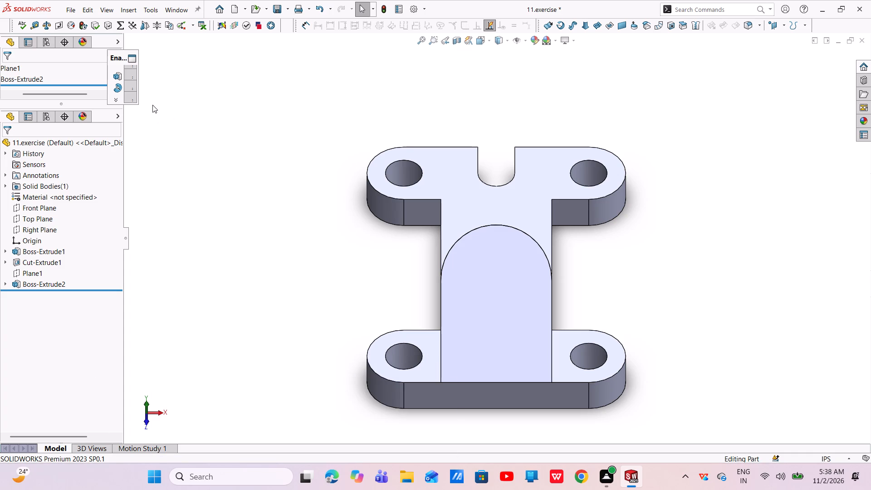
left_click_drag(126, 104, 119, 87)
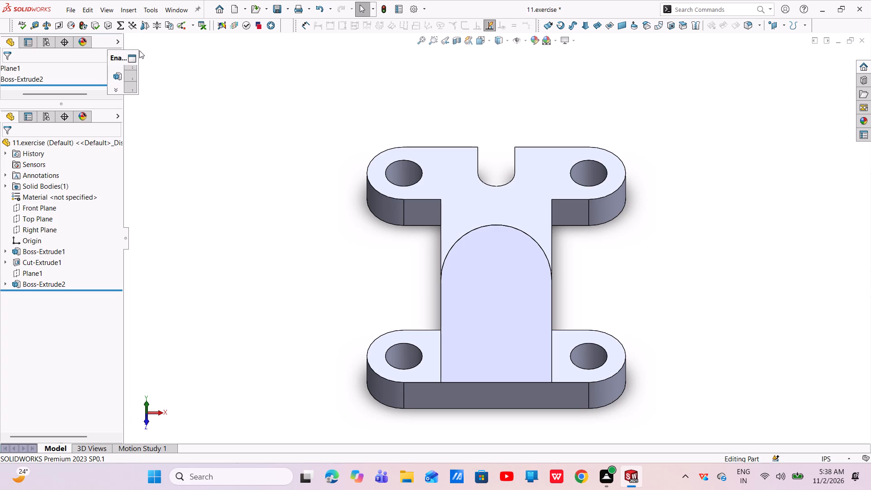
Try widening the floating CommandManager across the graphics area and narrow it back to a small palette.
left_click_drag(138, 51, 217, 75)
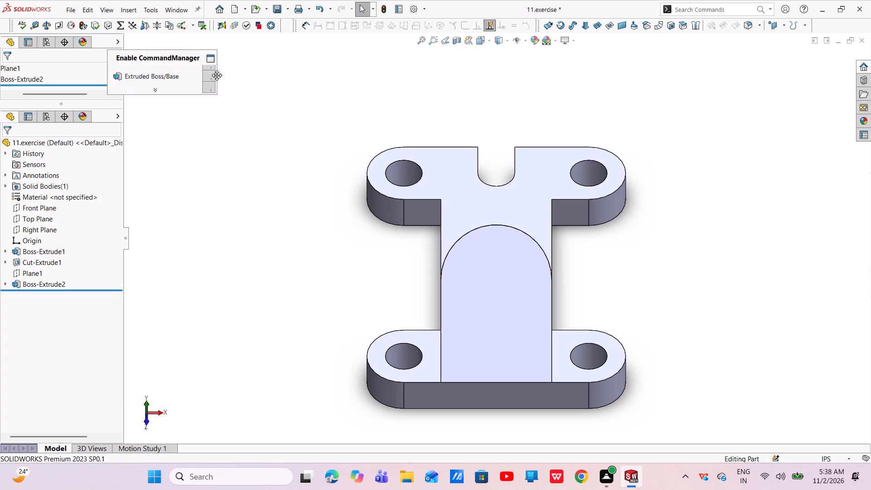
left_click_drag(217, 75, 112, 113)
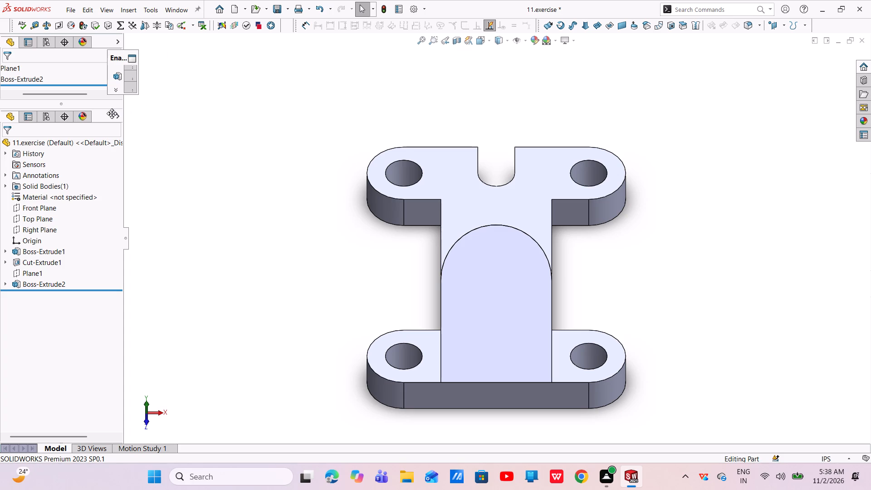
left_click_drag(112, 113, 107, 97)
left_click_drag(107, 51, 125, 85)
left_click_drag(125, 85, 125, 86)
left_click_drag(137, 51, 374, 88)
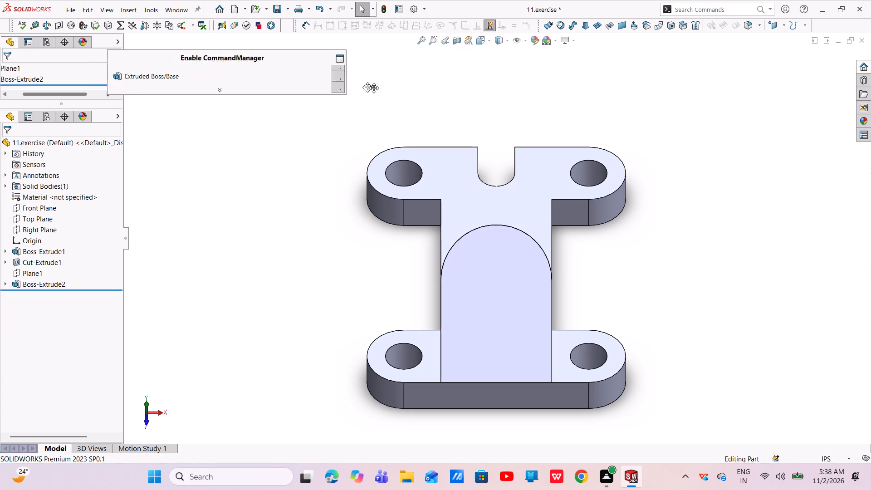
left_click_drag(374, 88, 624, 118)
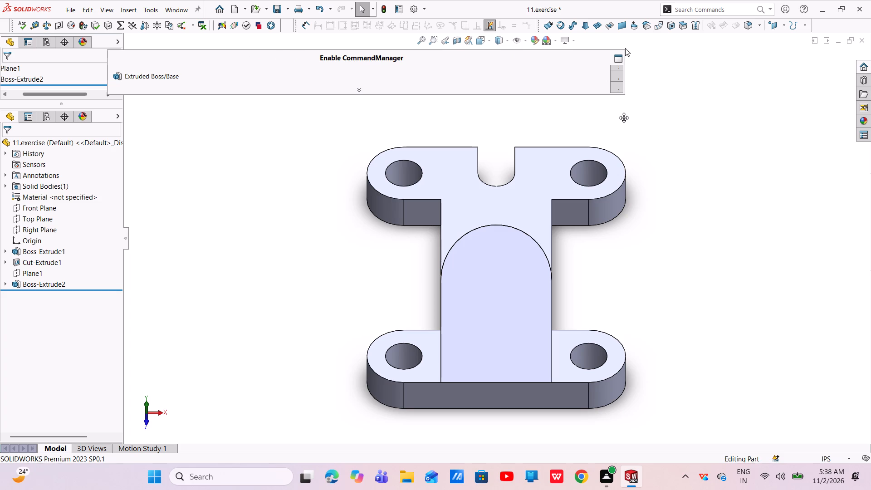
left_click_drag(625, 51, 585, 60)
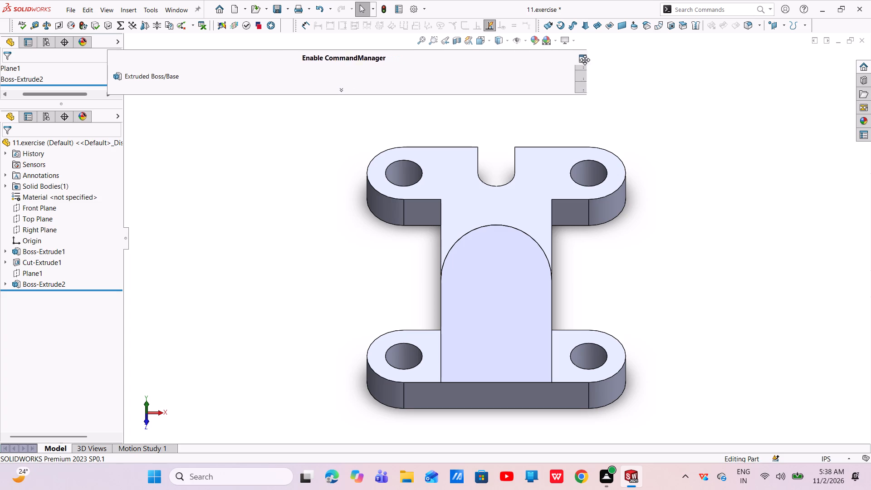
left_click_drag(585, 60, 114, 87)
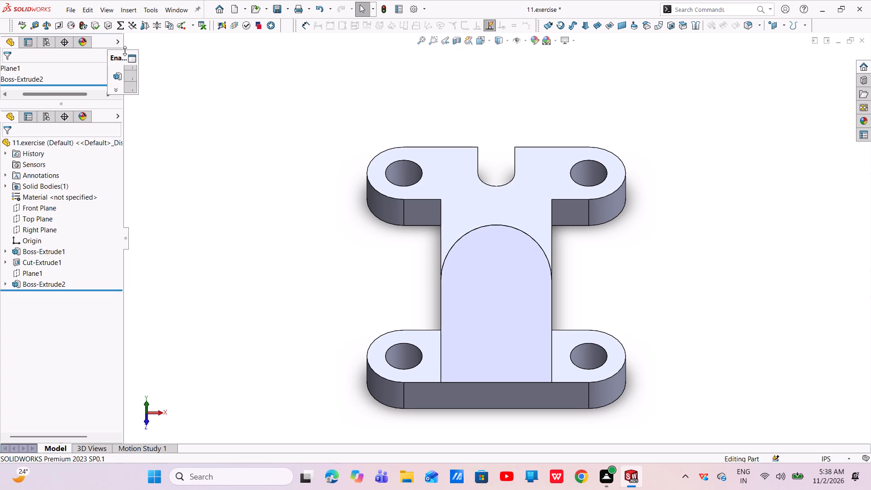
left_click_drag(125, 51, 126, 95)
Dock the CommandManager horizontally above the graphics area.
left_click_drag(118, 56, 34, 32)
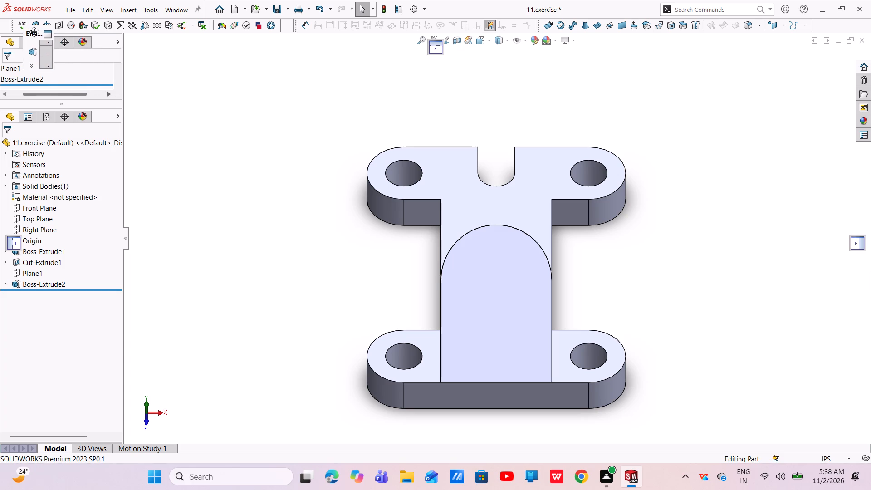
left_click_drag(34, 32, 432, 43)
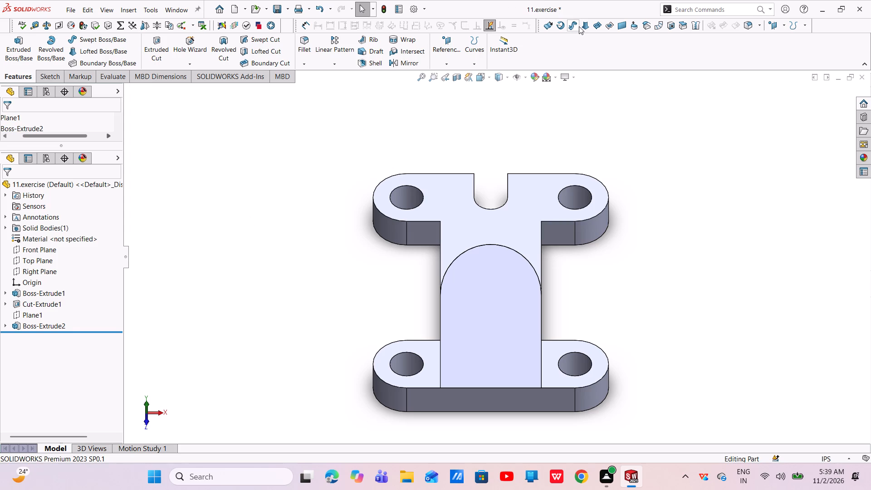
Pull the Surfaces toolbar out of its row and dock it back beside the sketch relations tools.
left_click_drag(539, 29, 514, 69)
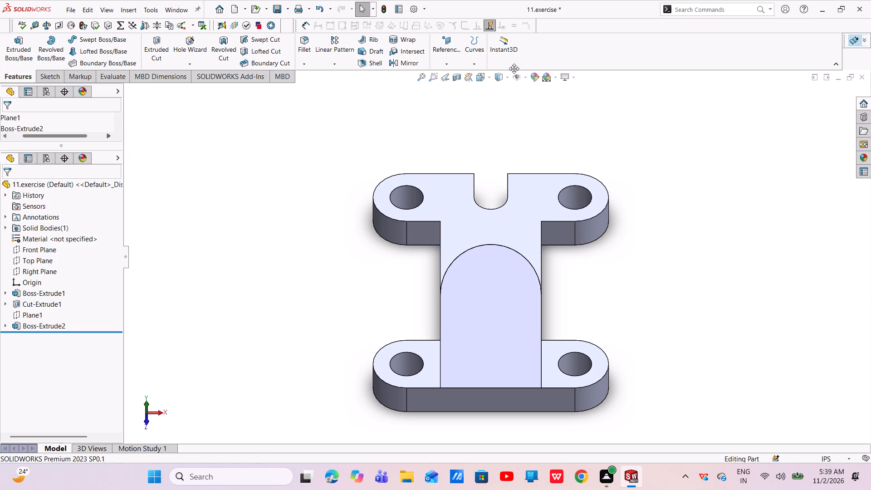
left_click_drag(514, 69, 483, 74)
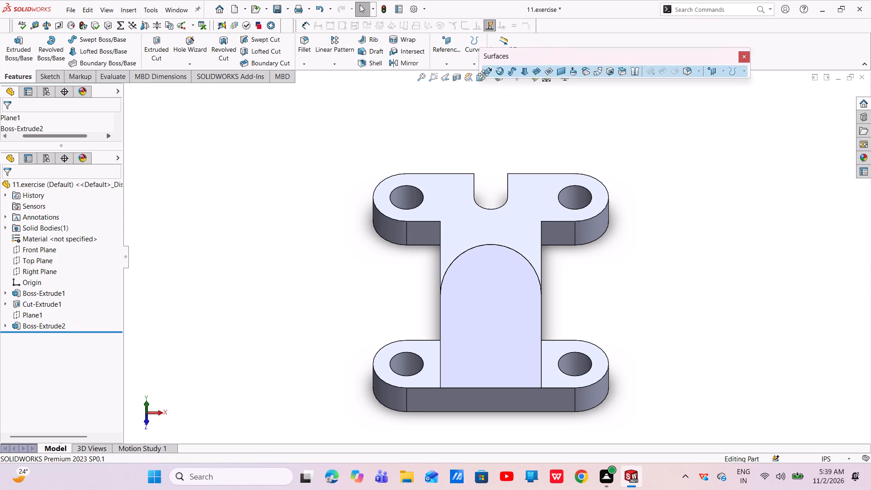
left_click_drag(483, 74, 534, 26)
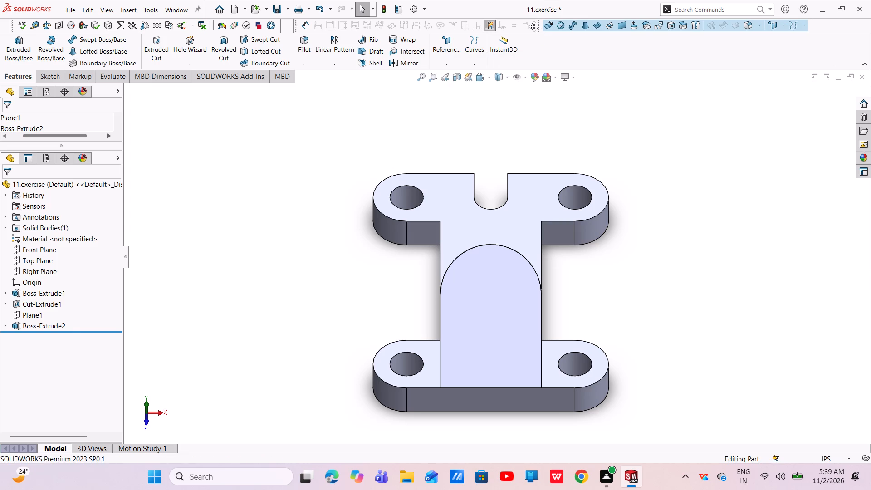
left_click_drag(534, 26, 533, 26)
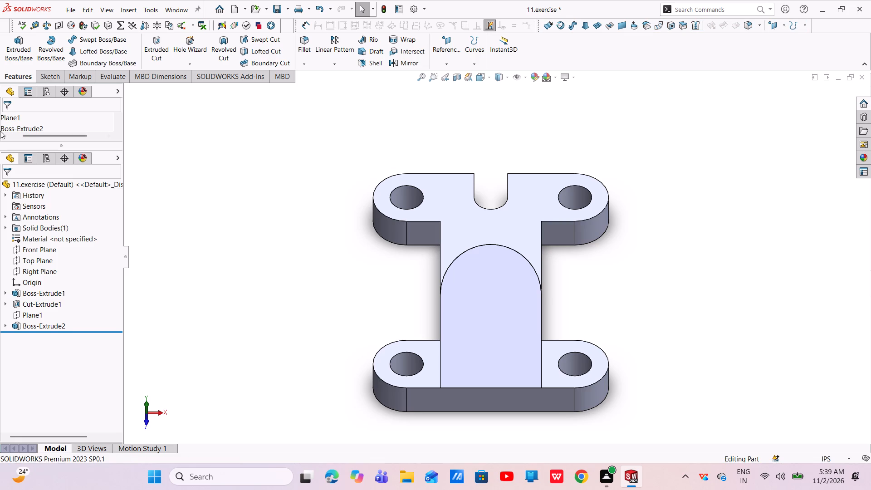
Collapse the upper pane of the split FeatureManager so that a single design tree fills the space.
left_click_drag(43, 143, 56, 97)
left_click_drag(56, 97, 57, 97)
left_click_drag(58, 96, 57, 87)
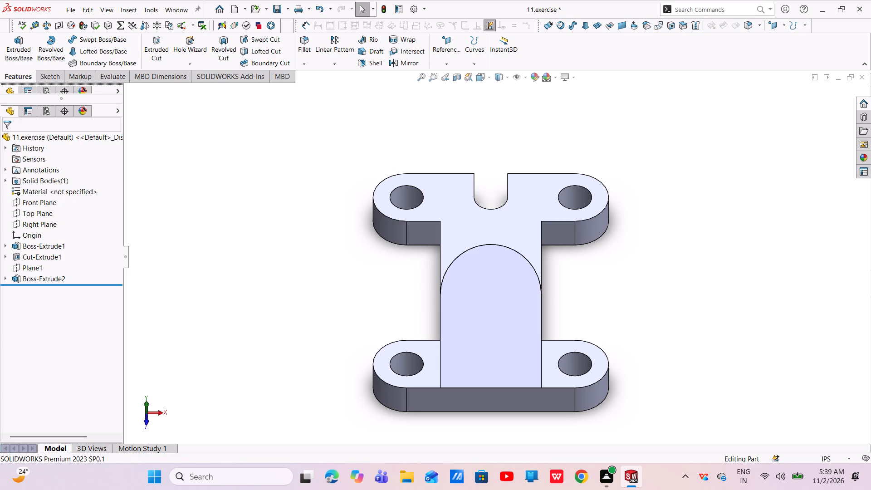
left_click_drag(57, 87, 57, 87)
left_click(192, 184)
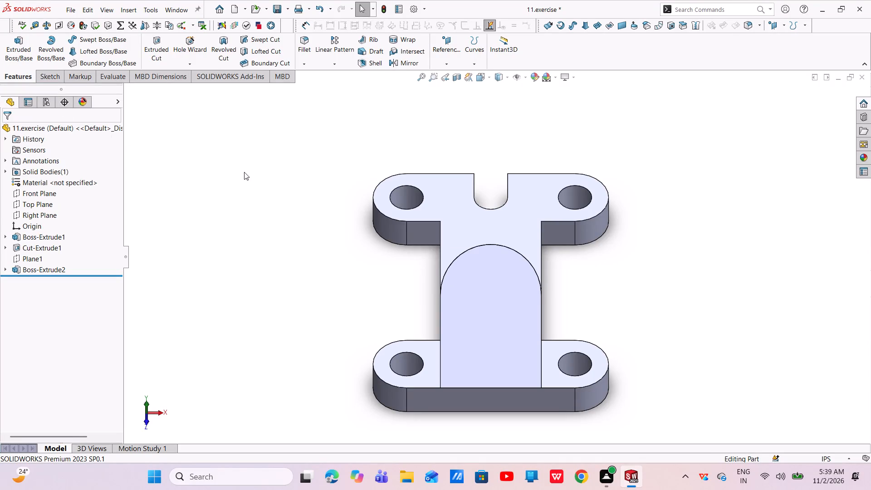
Sketch a 0.6 in diameter circle on the inclined tongue's front face, concentric with its rounded end.
left_click(49, 75)
left_click(504, 291)
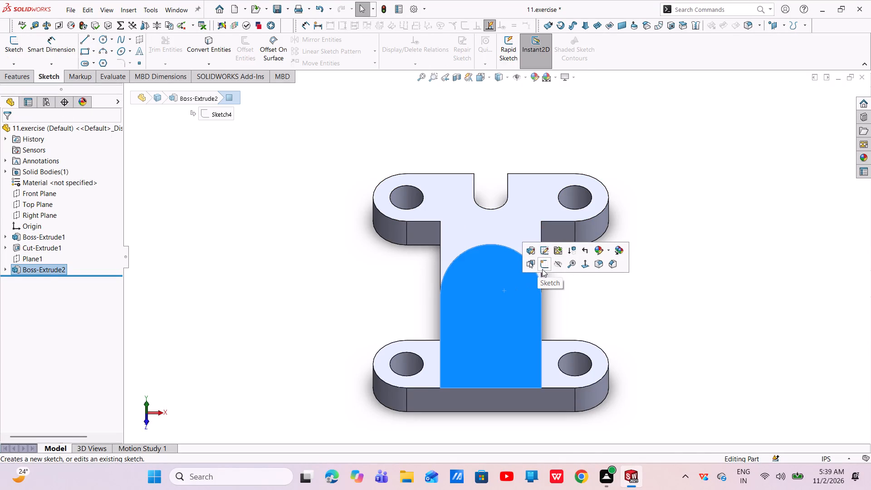
left_click(544, 266)
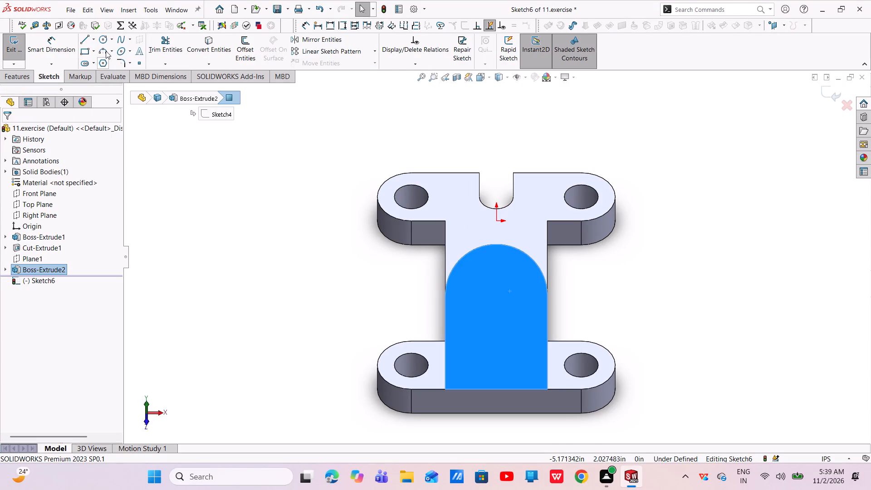
left_click(102, 41)
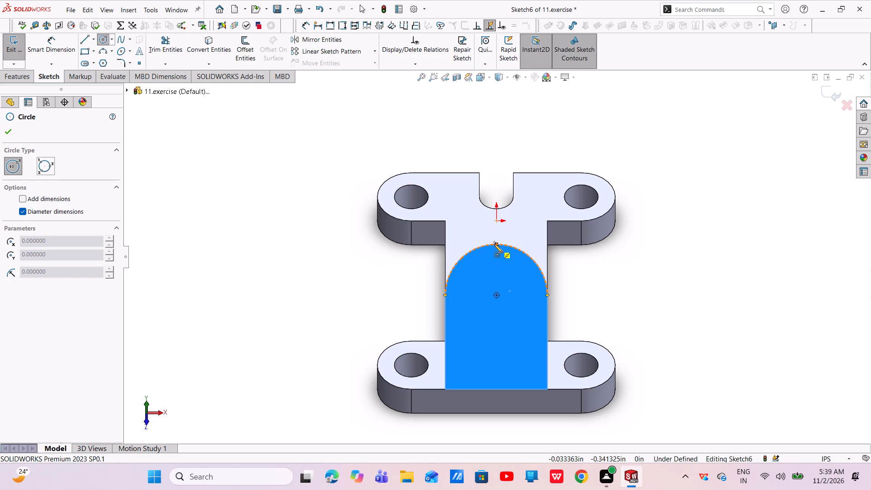
left_click(497, 295)
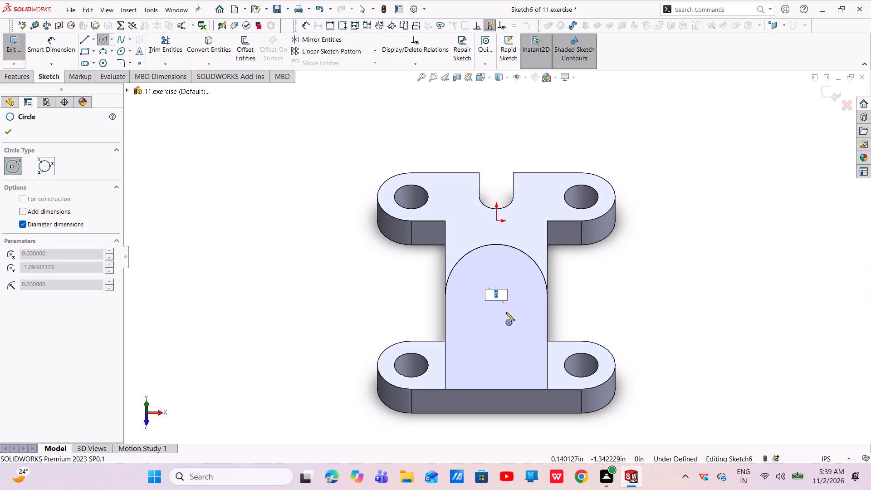
type("0.6")
key("Return")
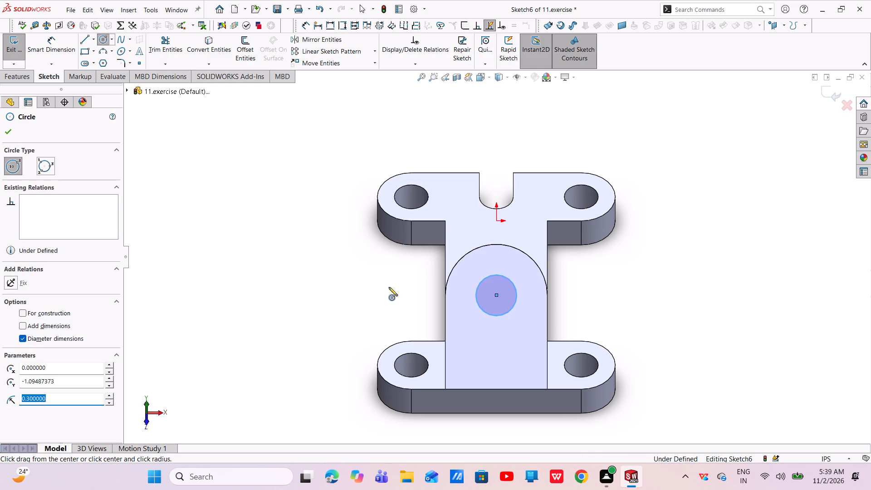
left_click(8, 133)
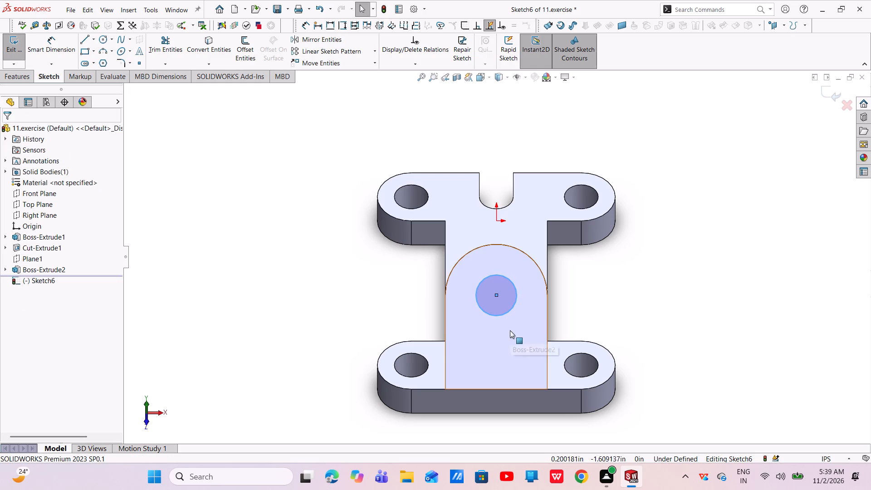
Extrude-cut the 0.6 in circle on the inclined tongue's front face with the Up To Next end condition.
middle_click_drag(509, 330, 444, 297)
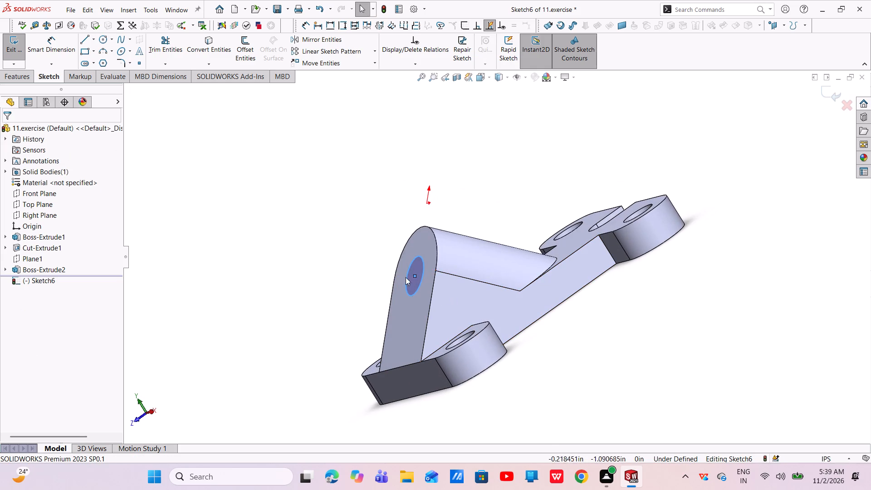
left_click(12, 71)
left_click(153, 39)
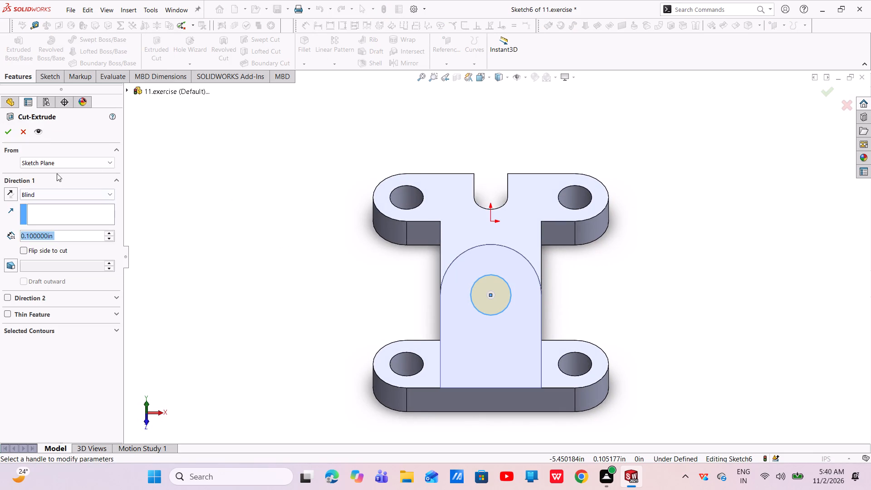
left_click(110, 162)
left_click(108, 164)
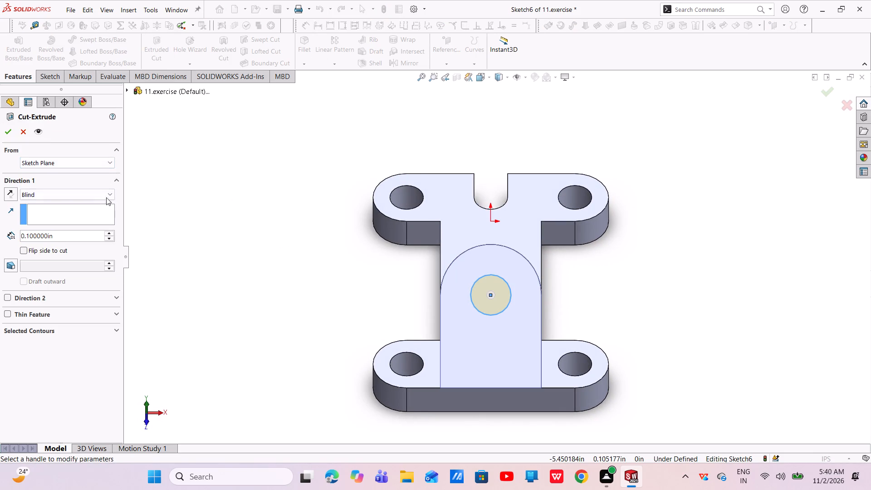
left_click(107, 193)
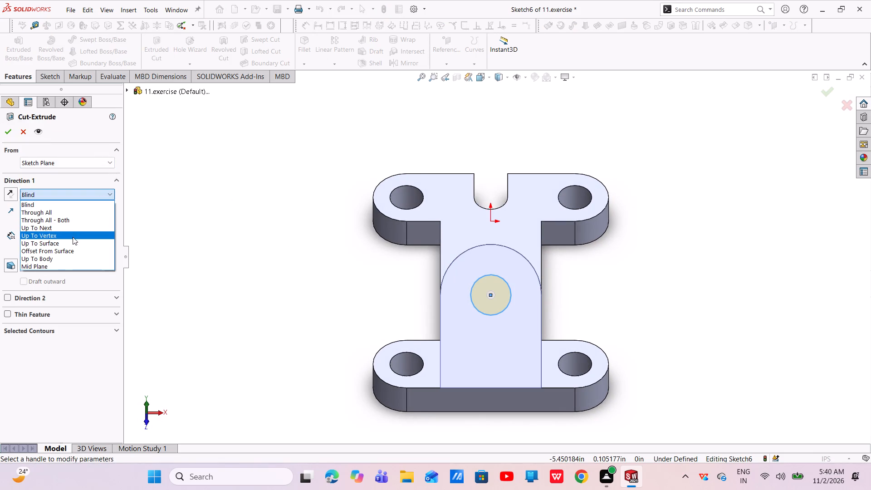
left_click(73, 230)
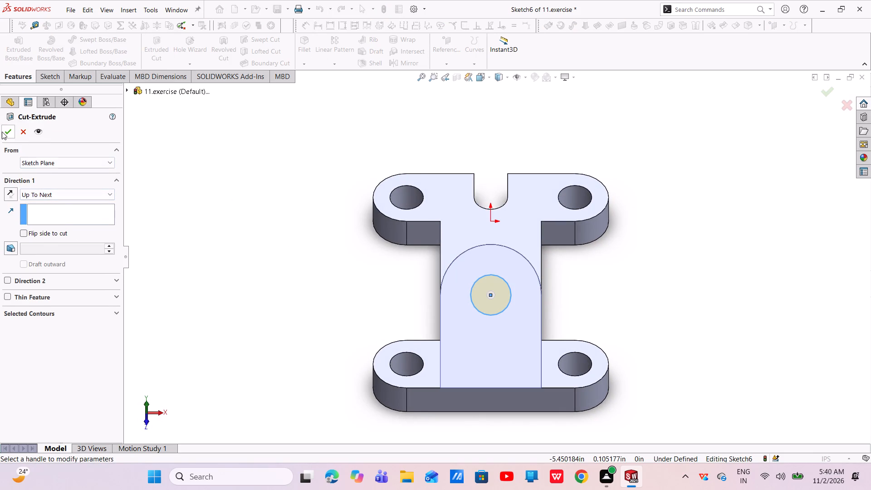
left_click(2, 132)
Apply the yellow high gloss plastic appearance to all four features, Boss-Extrude1, Cut-Extrude1, Boss-Extrude2 and Cut-Extrude2.
middle_click_drag(481, 328, 477, 331)
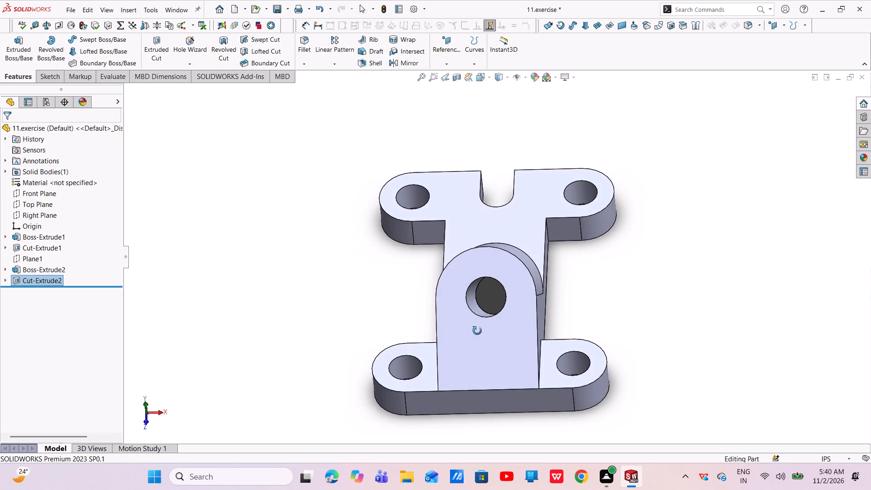
middle_click_drag(477, 331, 347, 277)
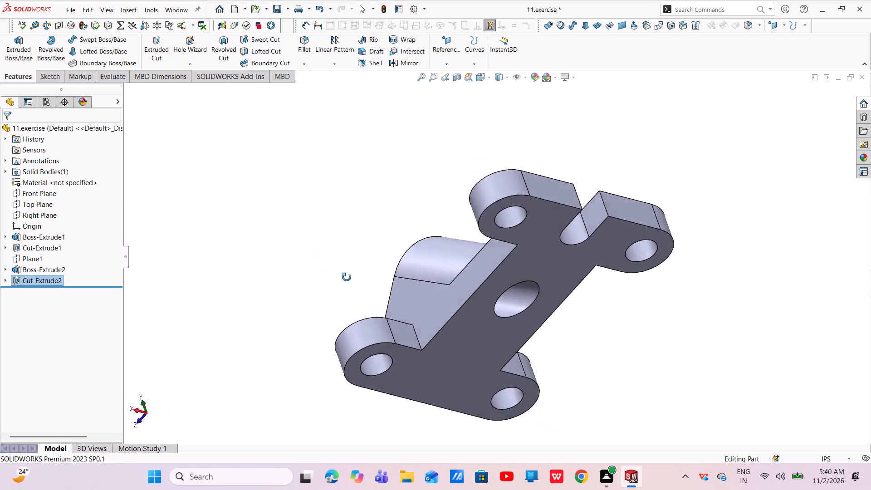
middle_click_drag(347, 277, 414, 357)
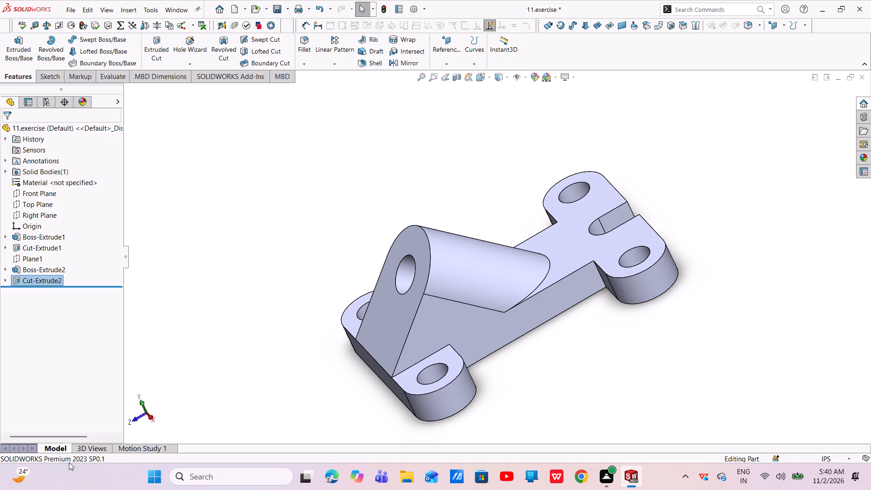
left_click(59, 270, "ctrl")
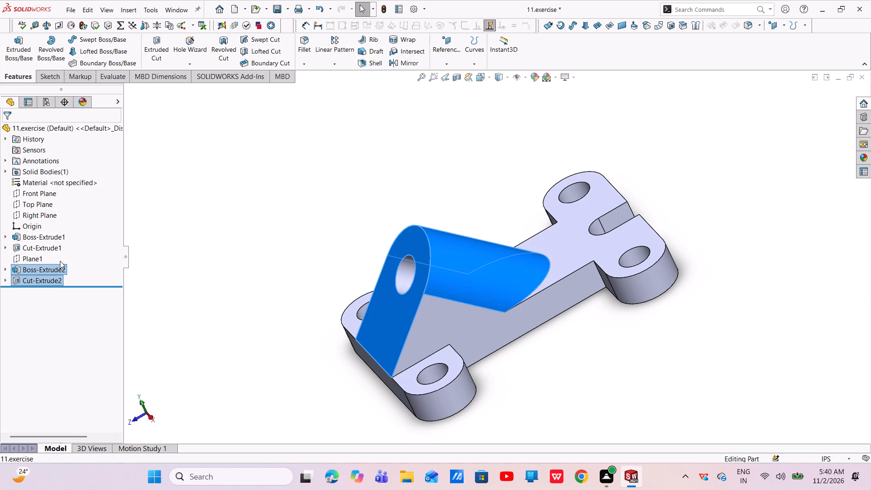
left_click(42, 246, "ctrl")
left_click(41, 235, "ctrl")
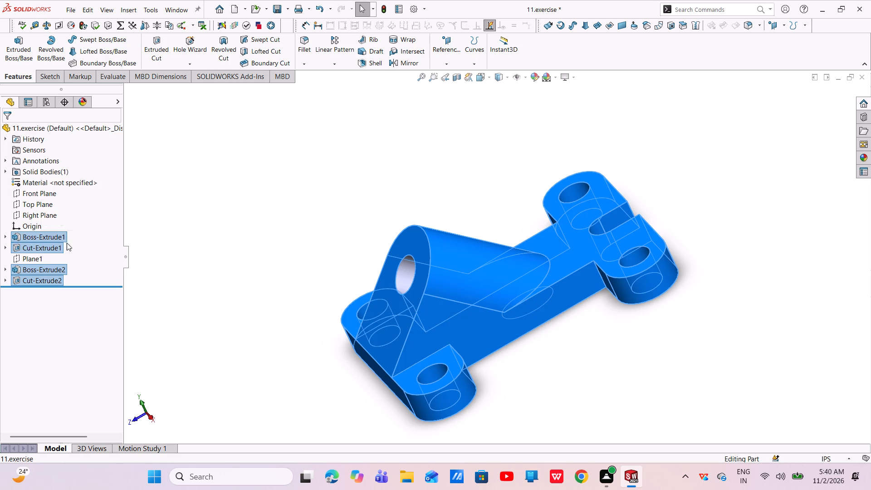
left_click(863, 158)
left_click(755, 101)
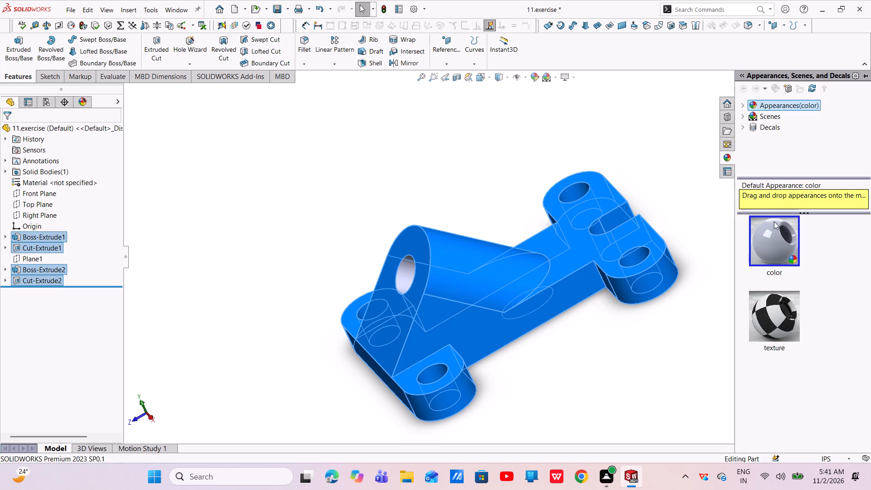
left_click(743, 106)
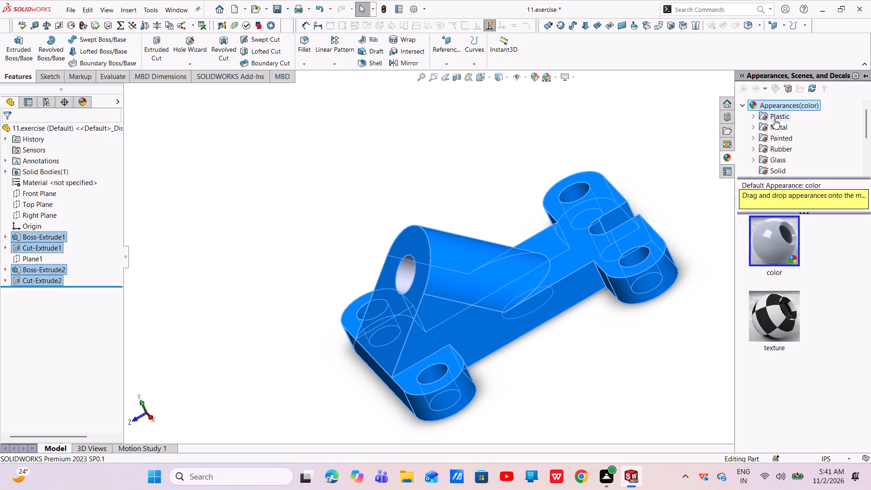
left_click(774, 119)
left_click(778, 126)
left_click(773, 118)
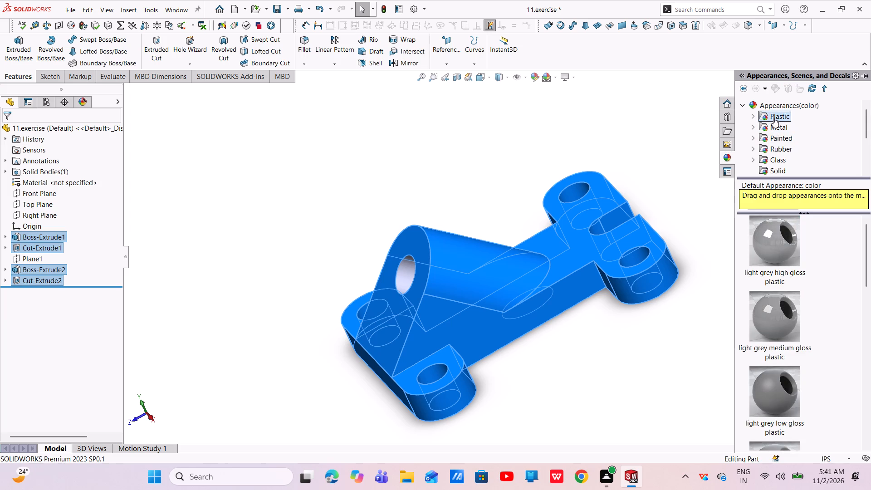
scroll(797, 276, "down", 7)
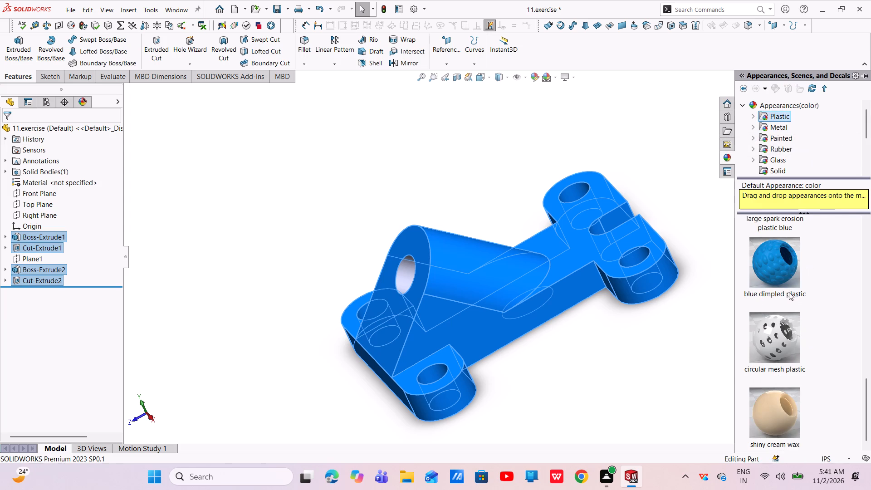
scroll(788, 289, "down", 1)
scroll(788, 289, "up", 2)
scroll(788, 289, "down", 13)
scroll(788, 291, "up", 10)
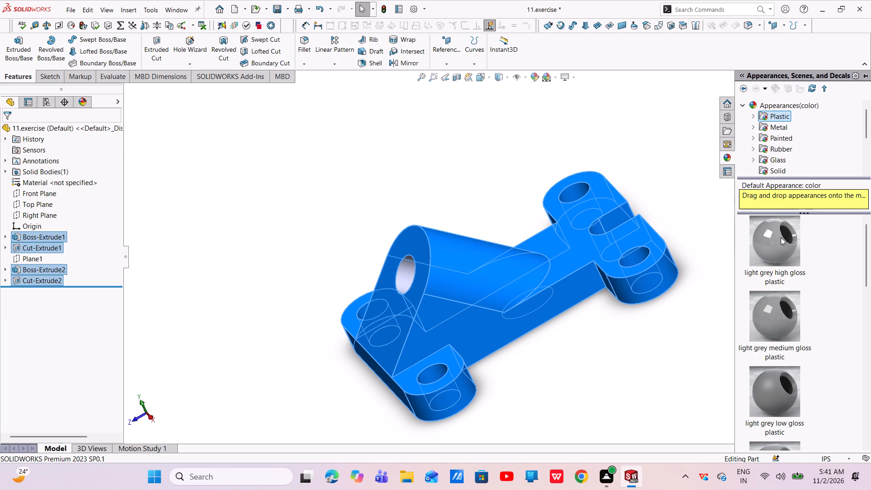
left_click(753, 117)
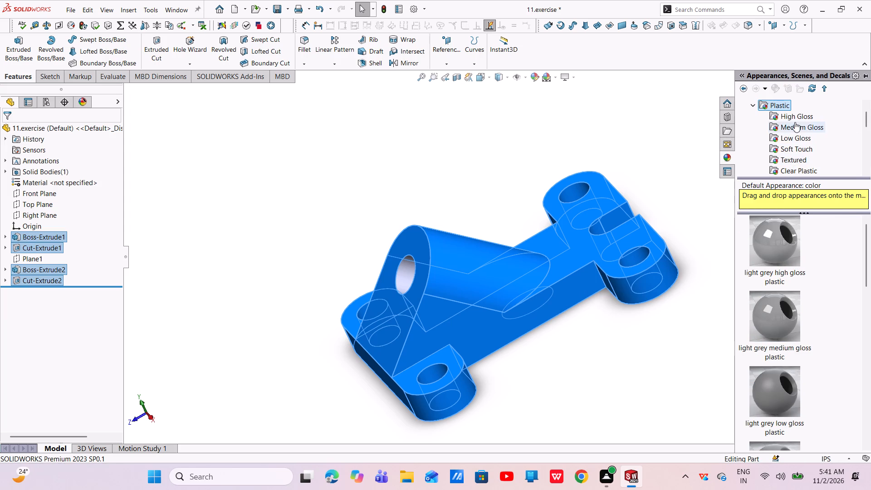
left_click(793, 116)
scroll(780, 302, "down", 5)
scroll(776, 300, "up", 1)
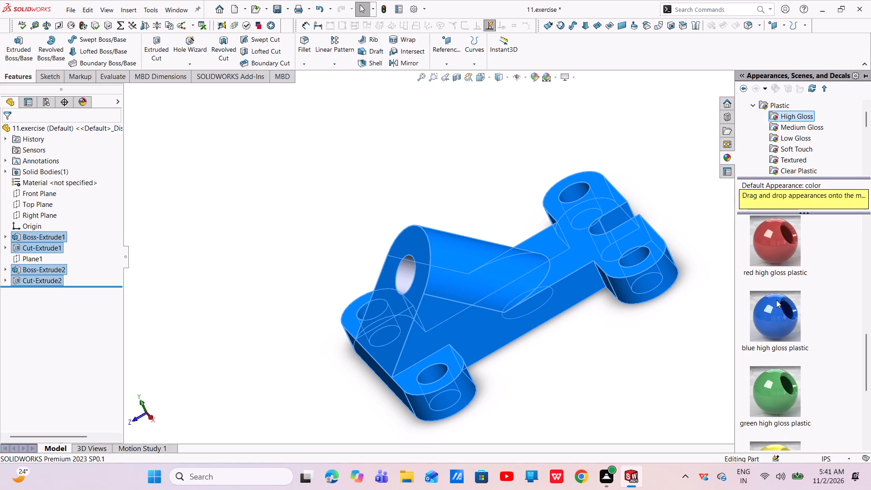
scroll(776, 300, "up", 1)
scroll(776, 300, "down", 5)
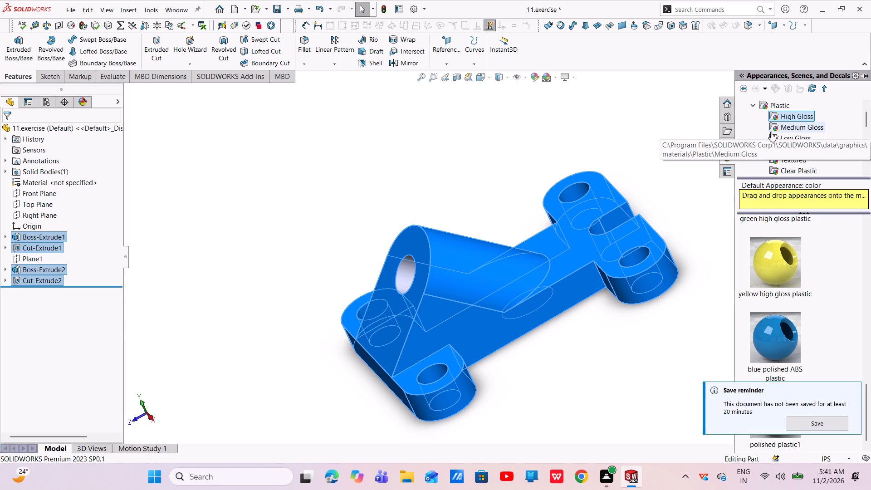
left_click(794, 262)
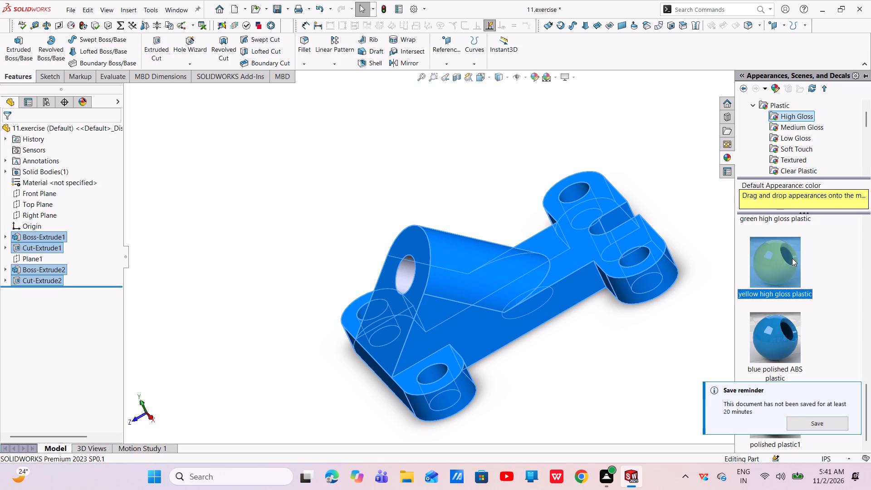
left_click(791, 256)
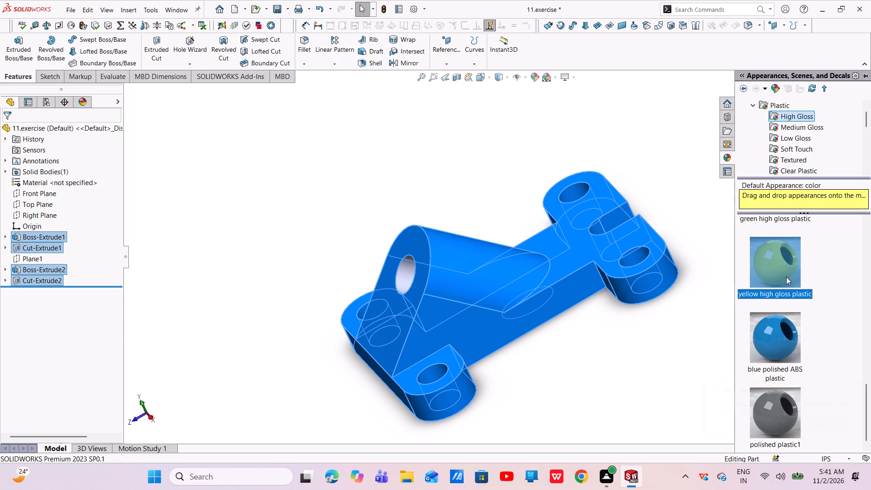
double_click(786, 277)
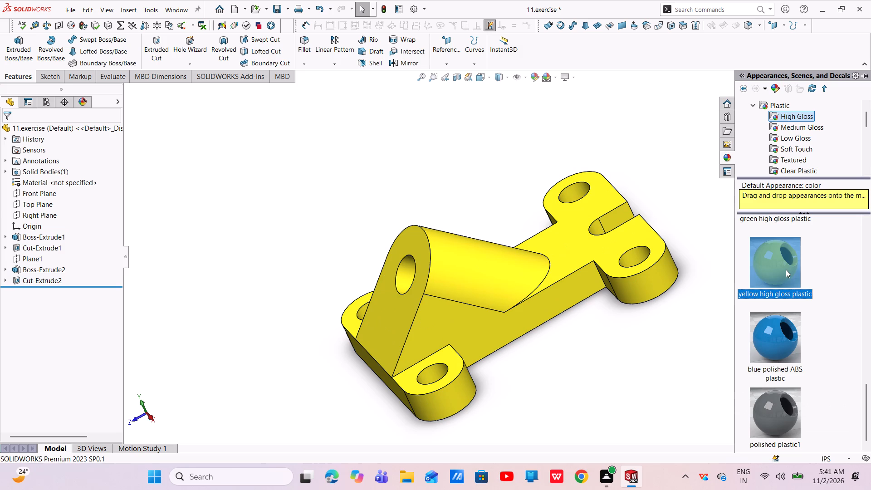
left_click(681, 330)
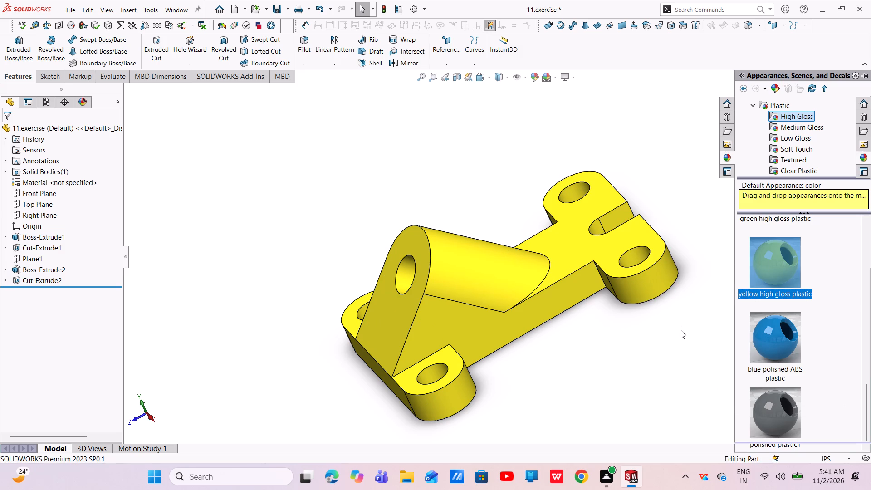
Save the 11.exercise part.
key("ctrl+s")
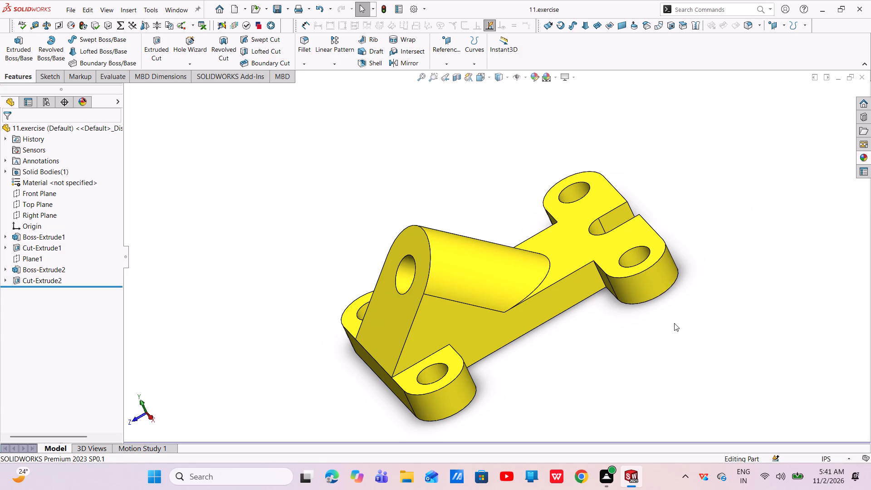
key("ctrl+s")
key("ctrl+s")
key("ctrl+s")
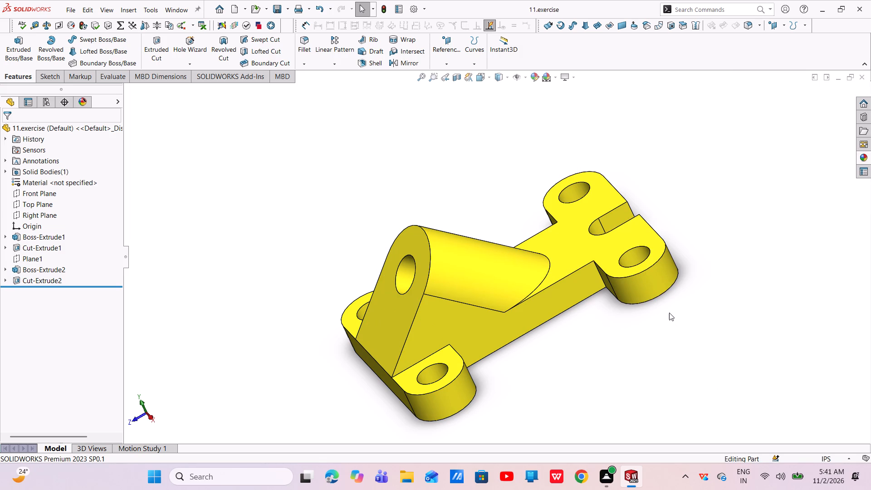
key("ctrl+s")
Save the part as an Adobe Portable Document Format (*.pdf) file under the name 11.exercise.
left_click(289, 11)
left_click(298, 32)
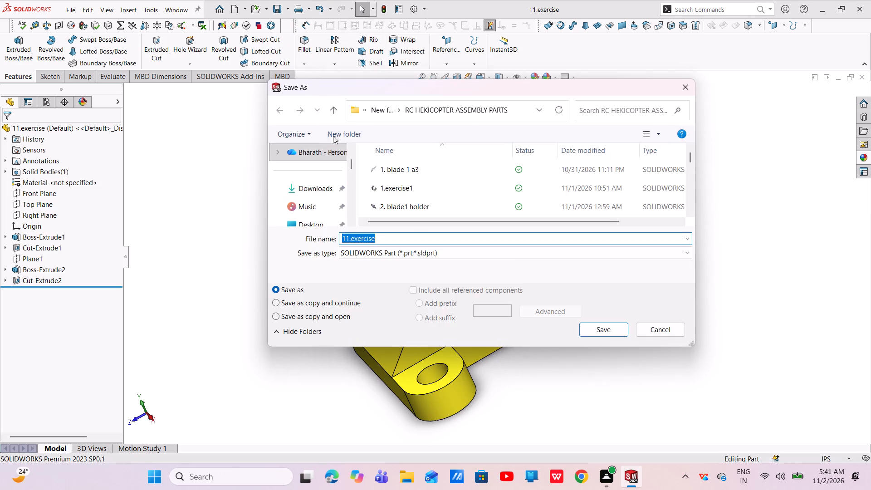
left_click(528, 256)
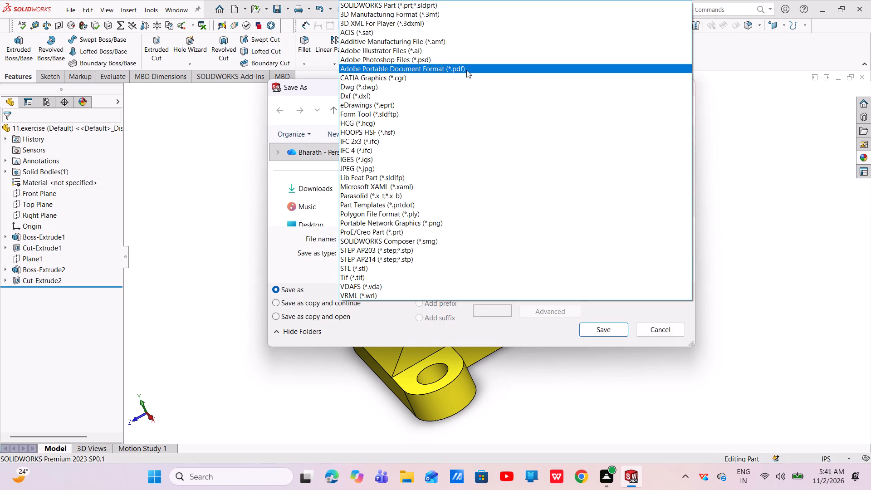
left_click(466, 70)
left_click(596, 348)
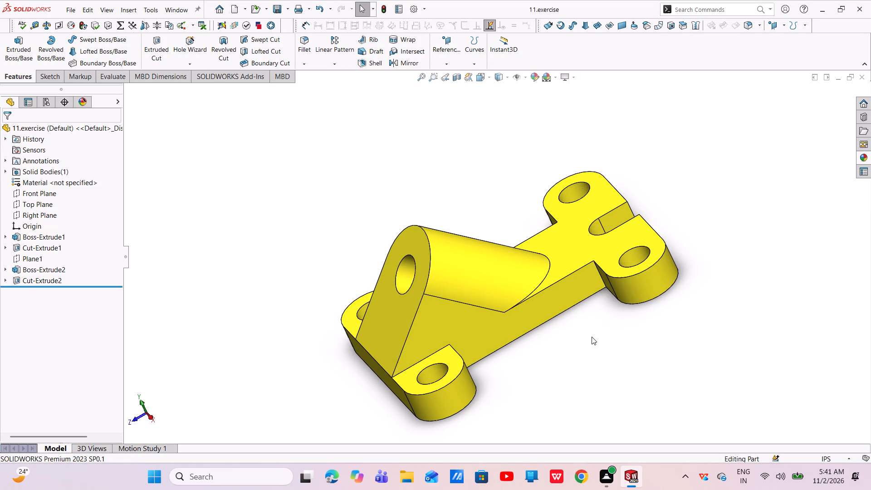